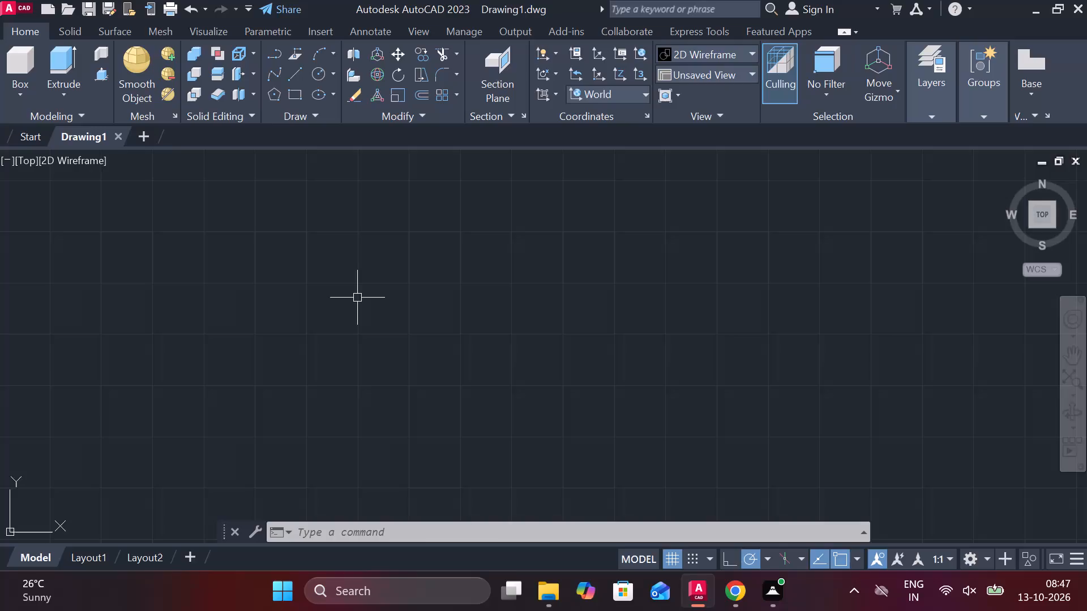
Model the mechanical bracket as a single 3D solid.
Turn on command logging for the drawing with LOGFILEON.
left_click(357, 298)
left_click(421, 298)
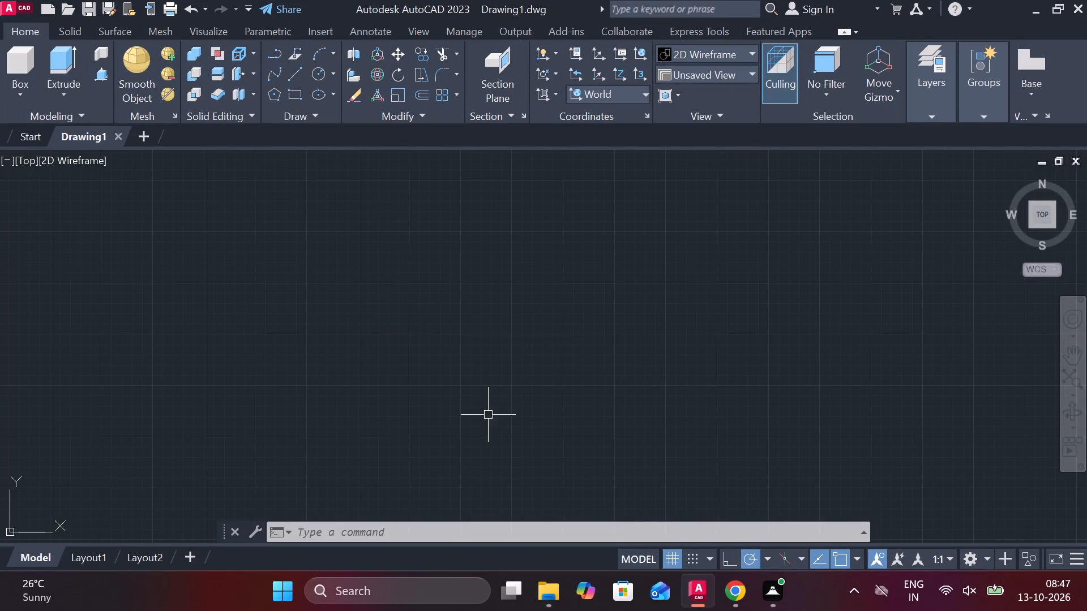
left_click(460, 531)
type("log")
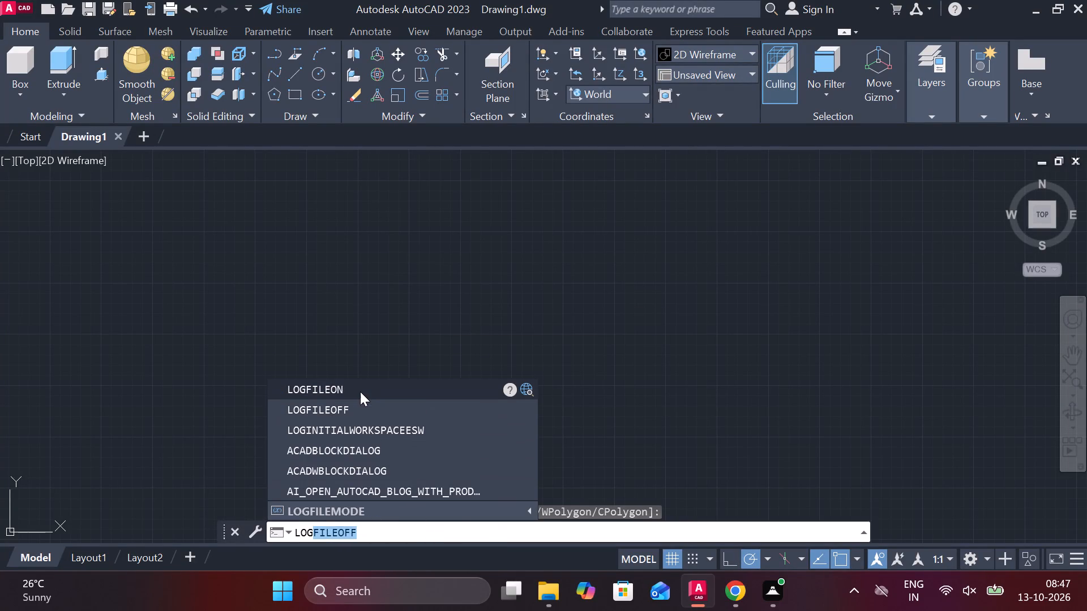
left_click(358, 389)
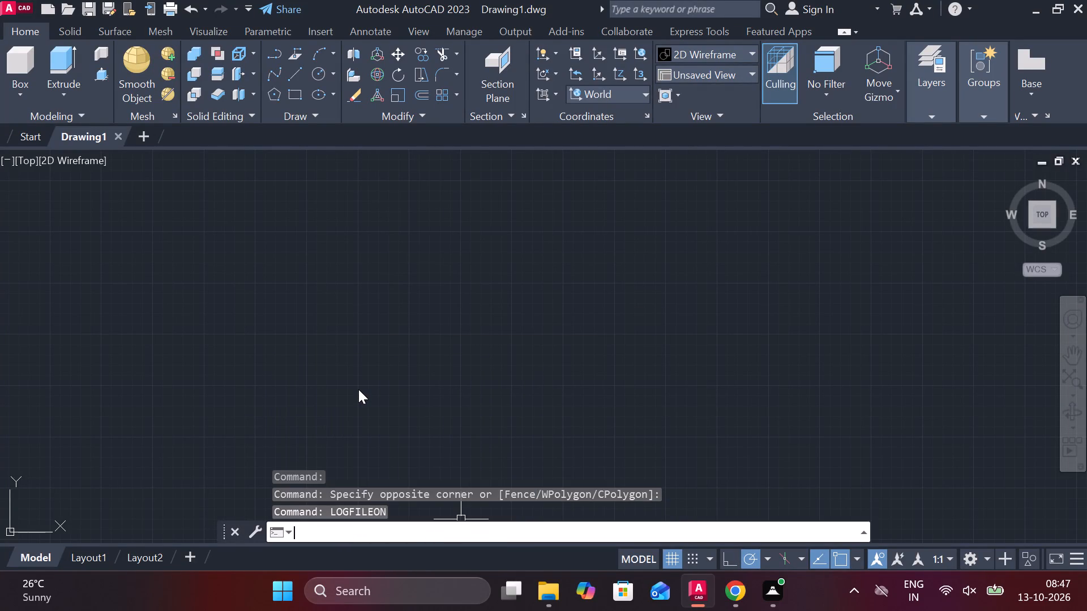
Set the model space limits from 0,0 to 297,210 and zoom to the drawing extents.
type("limits")
key("space")
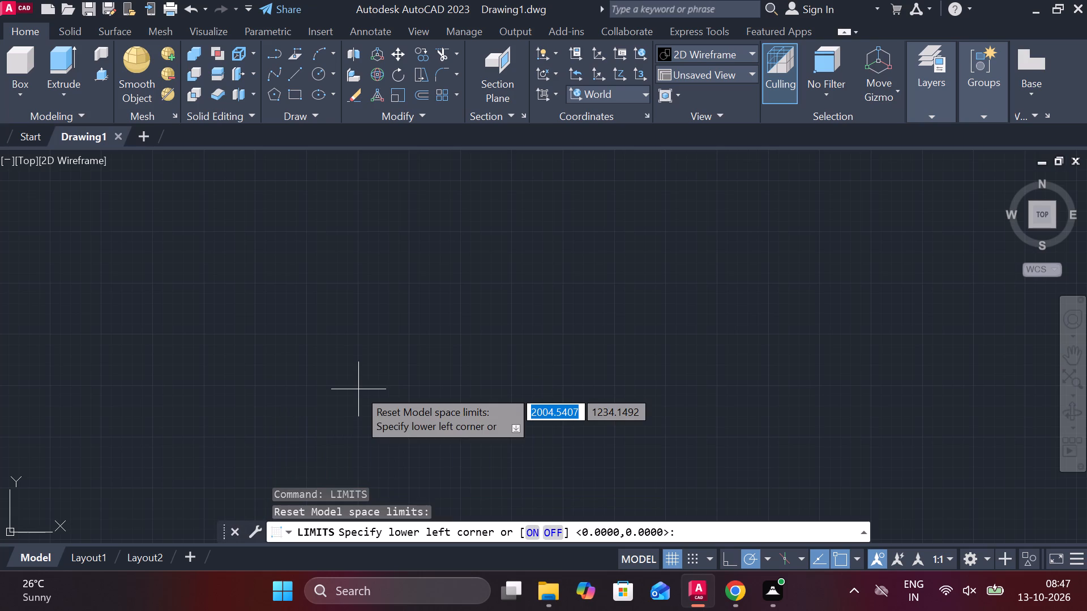
key("0")
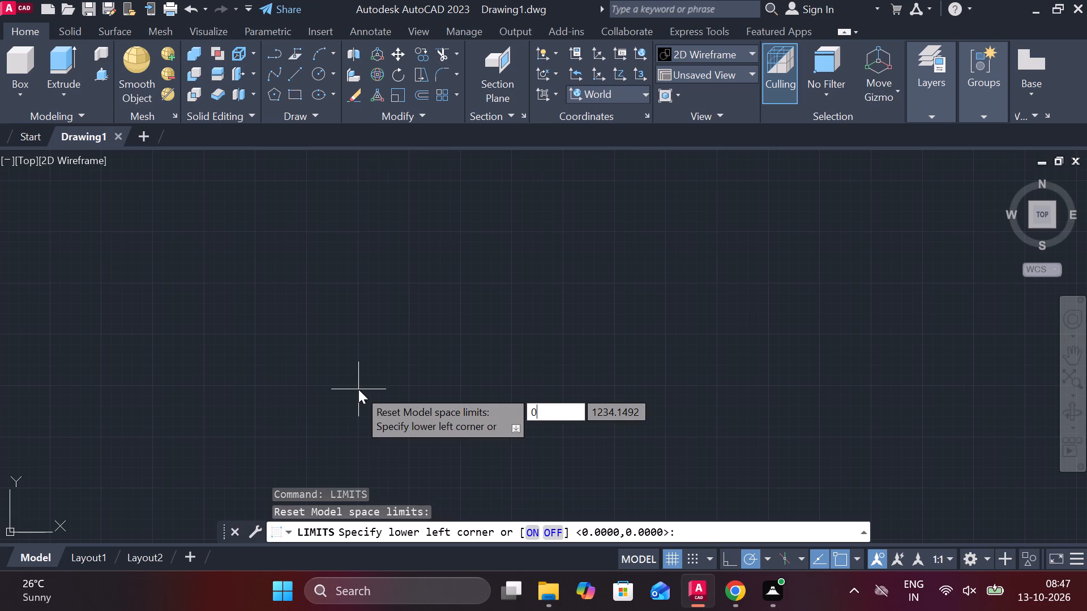
type(",0")
key("Return")
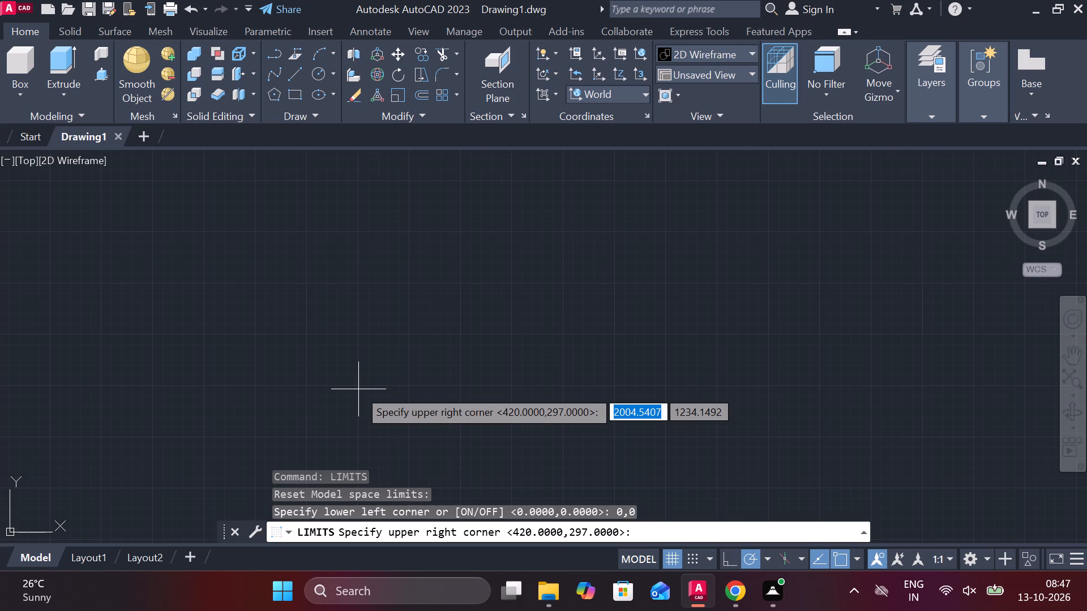
type("297")
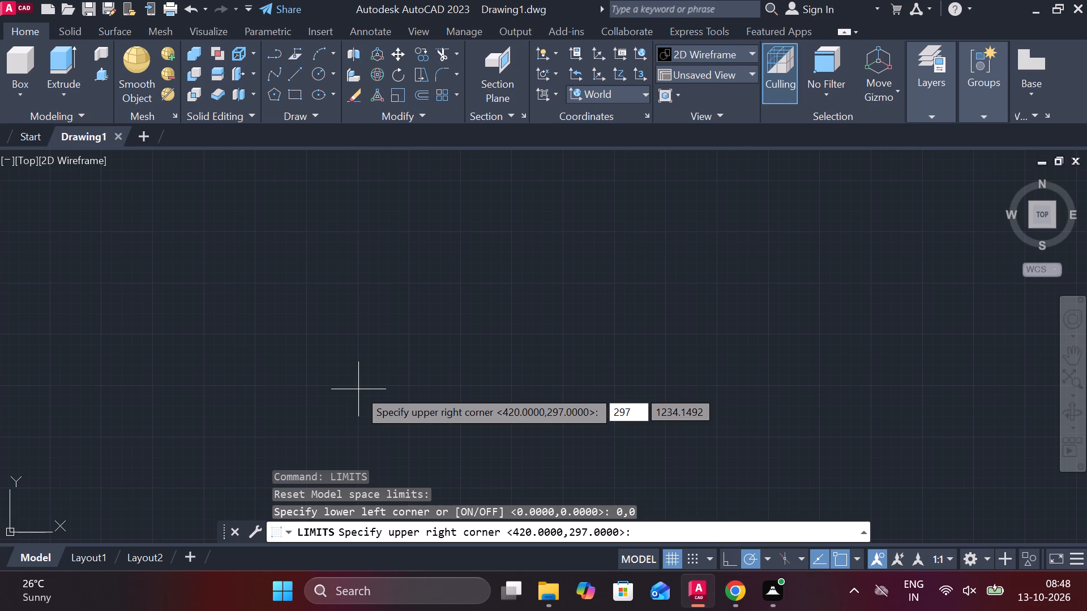
type(",210")
key("Return")
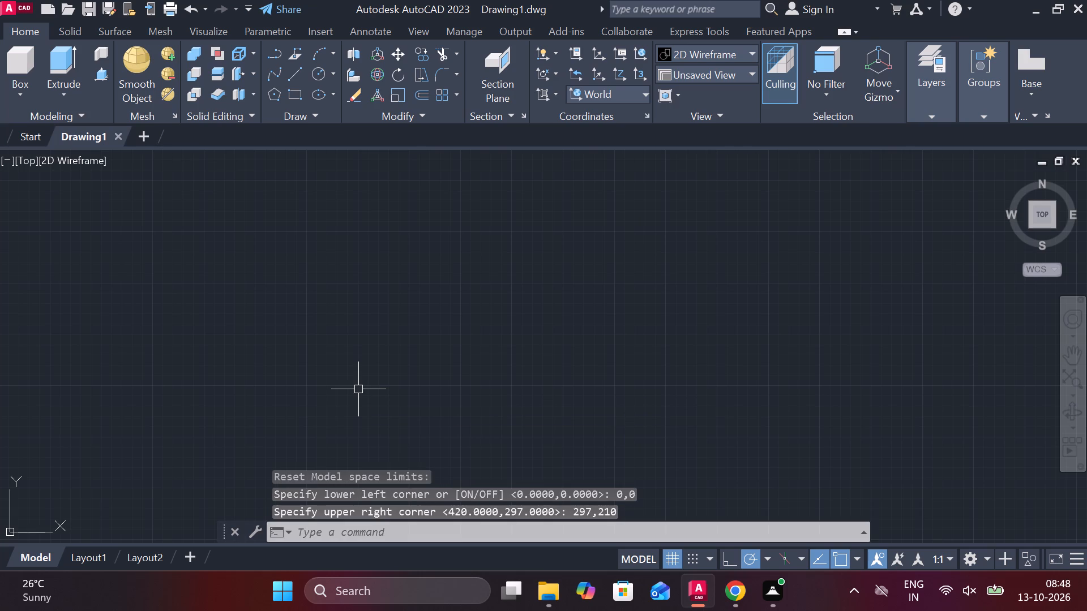
key("z")
key("Return")
key("e")
key("Return")
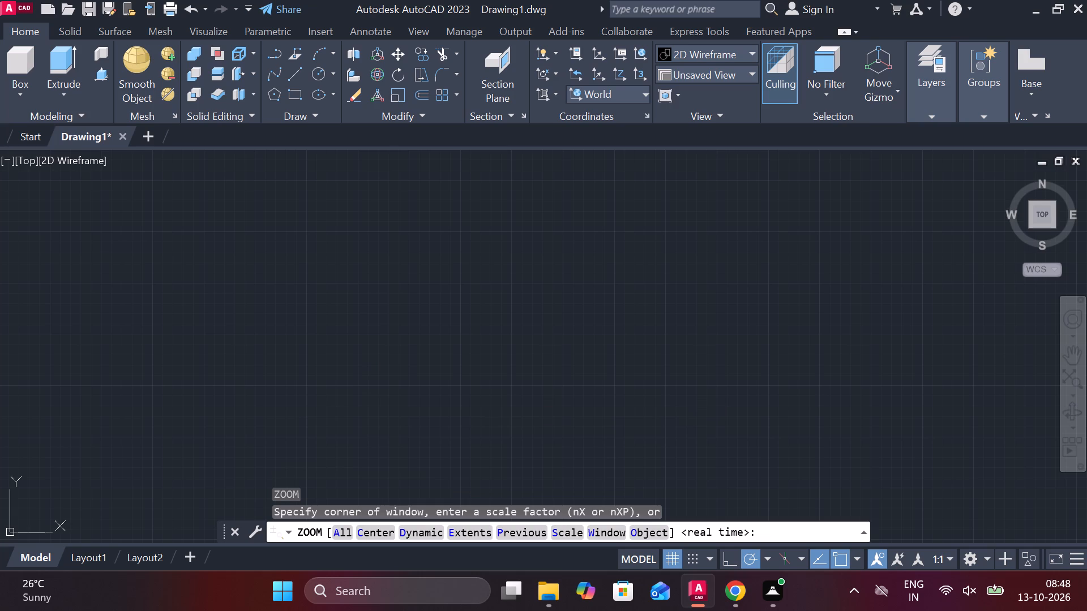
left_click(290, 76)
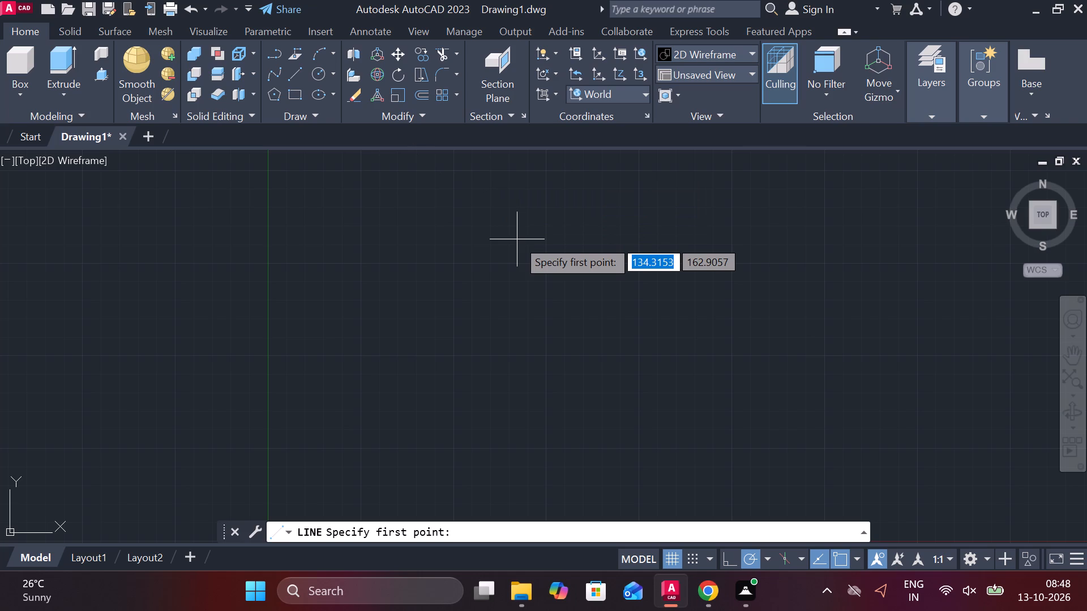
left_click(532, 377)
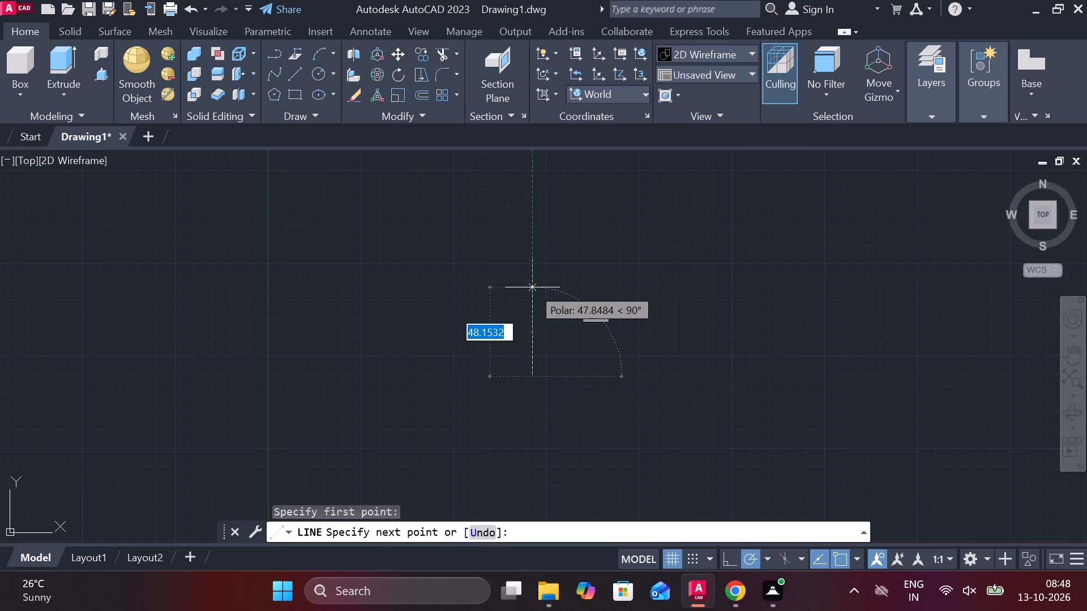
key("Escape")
Switch the drawing to the Front view.
left_click(724, 78)
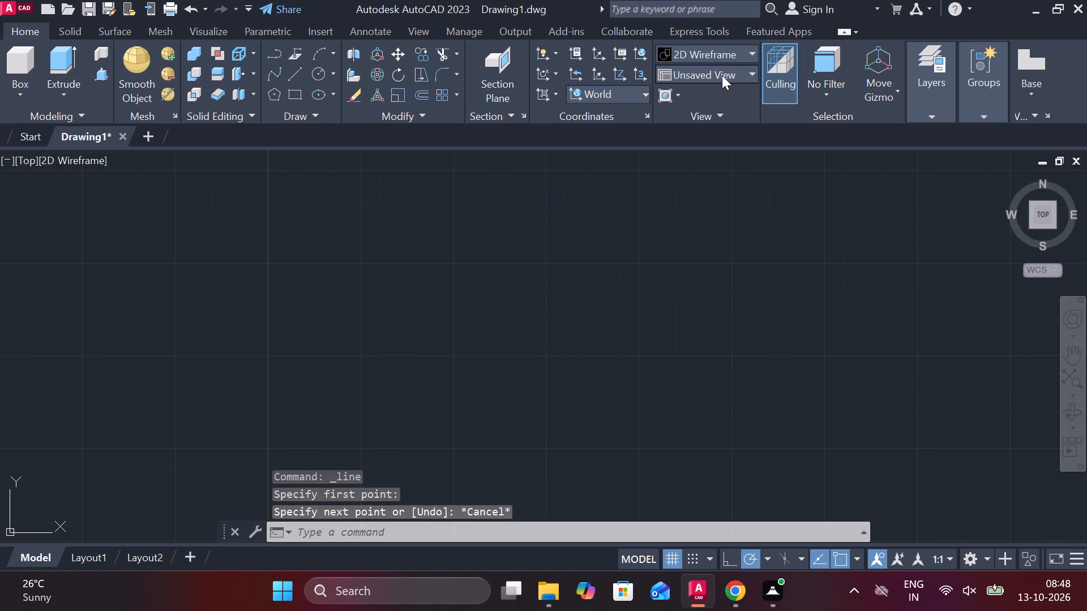
left_click(722, 75)
left_click(722, 75)
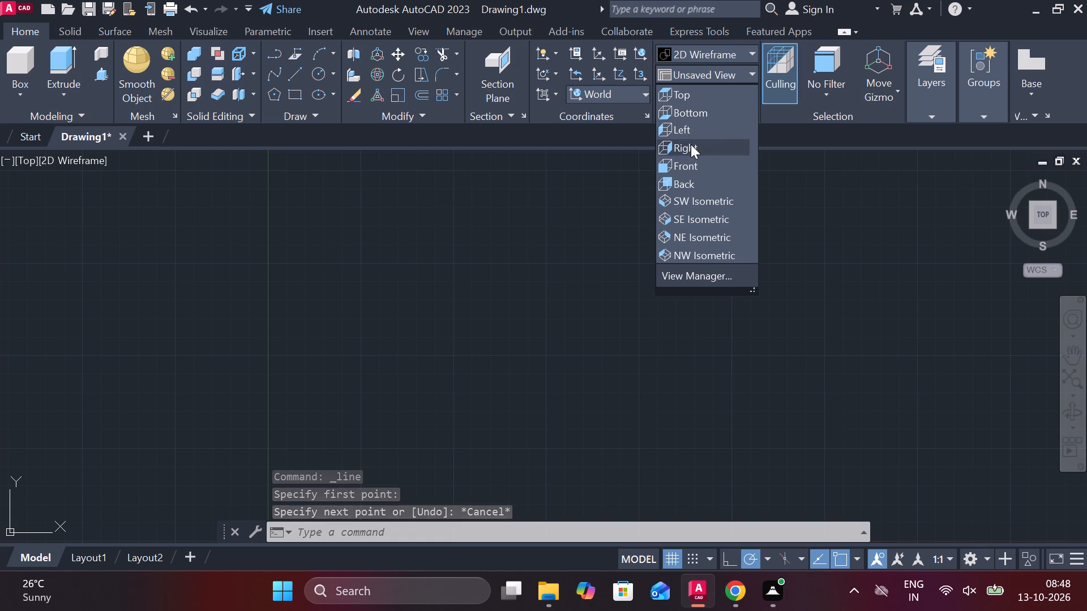
left_click(693, 164)
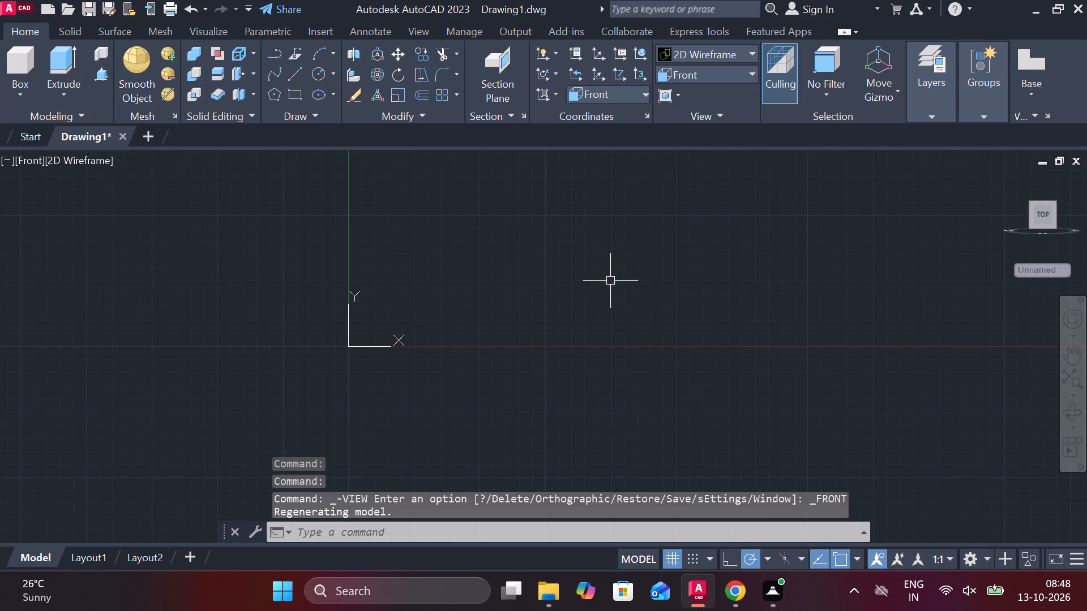
Draw an open-bottomed outline of connected lines: 24.5 straight up, 26 horizontally to the right, and 24.5 straight down.
left_click(293, 71)
middle_click_drag(632, 295, 190, 458)
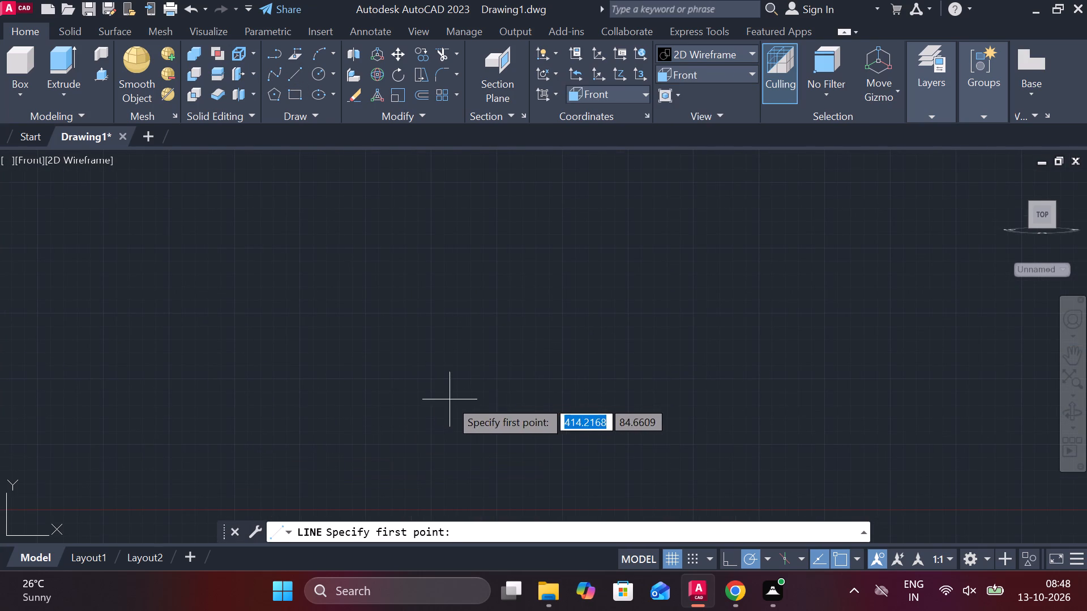
left_click(510, 395)
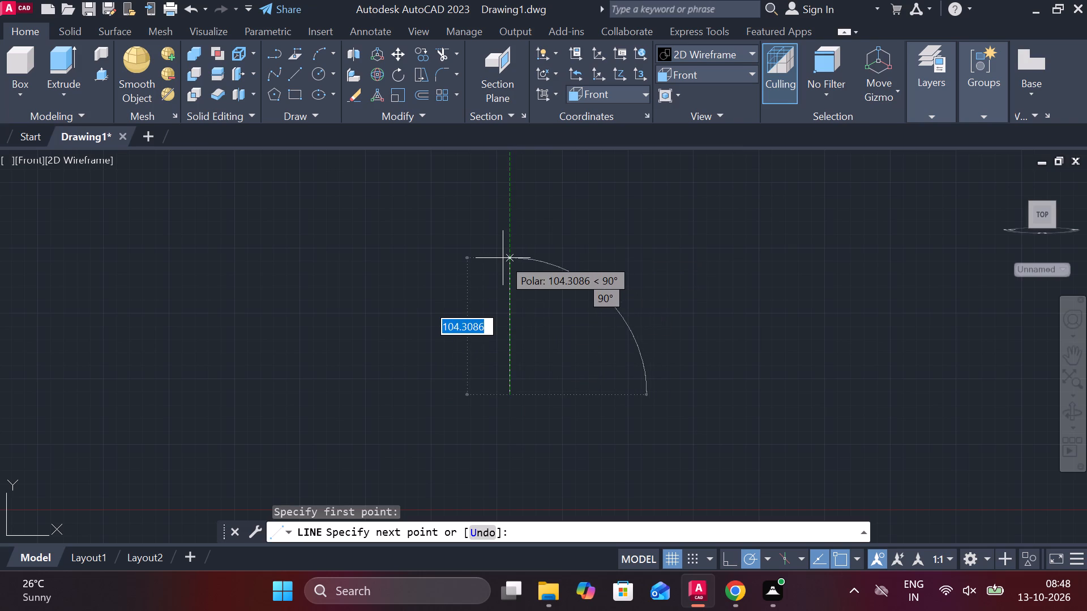
type("24.5")
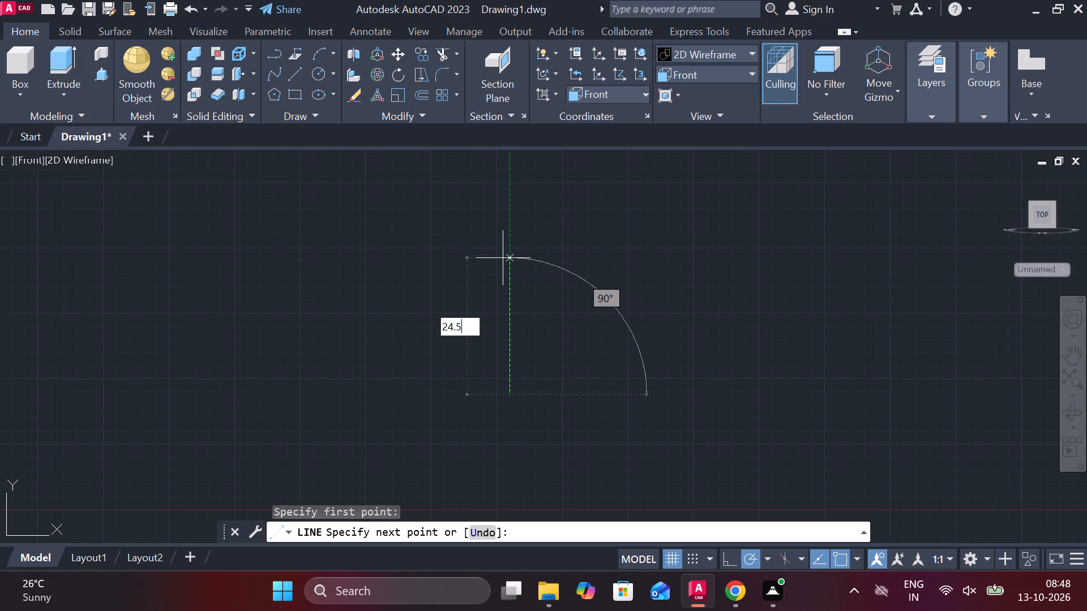
key("space")
scroll(550, 356, "up", 4)
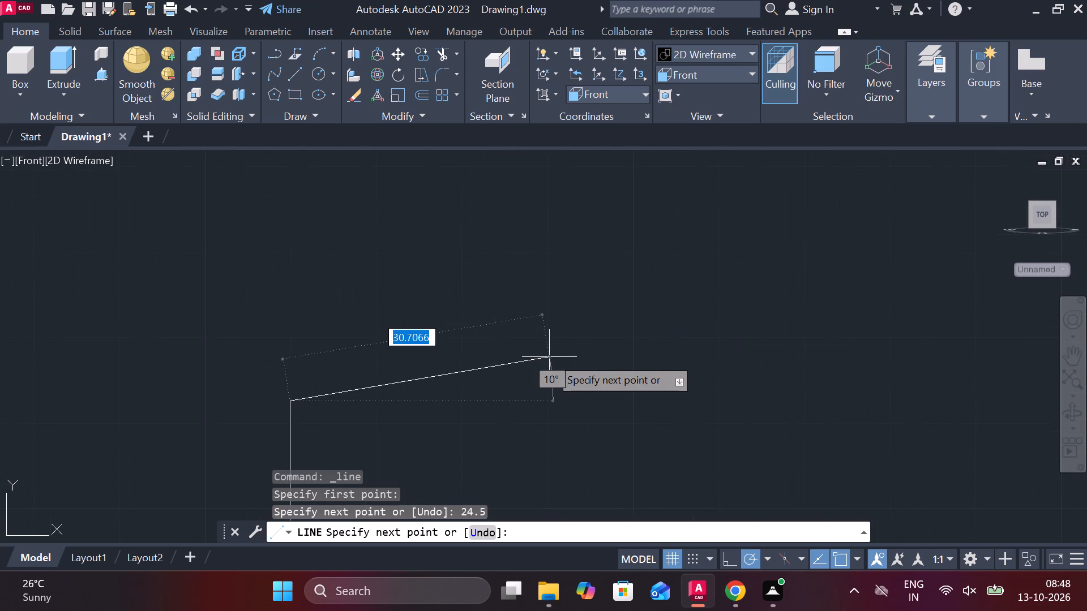
middle_click_drag(408, 372, 599, 240)
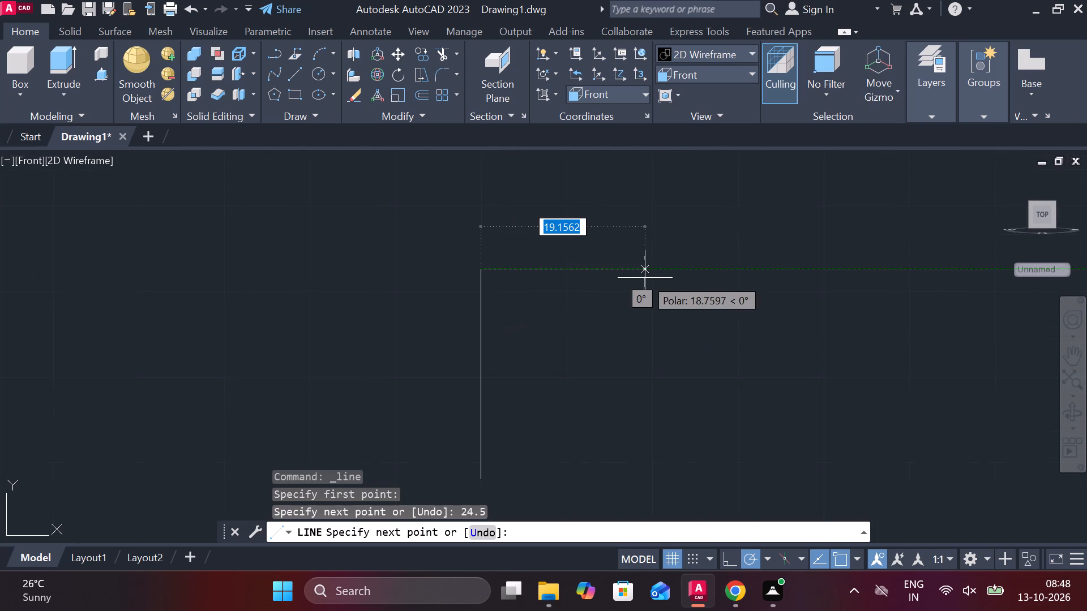
type("26")
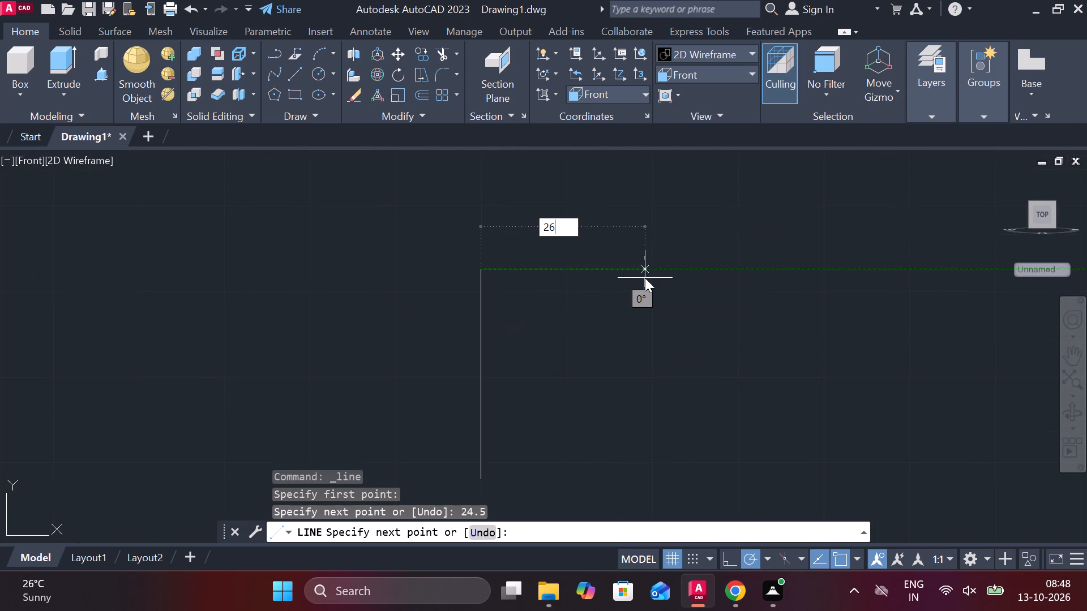
key("space")
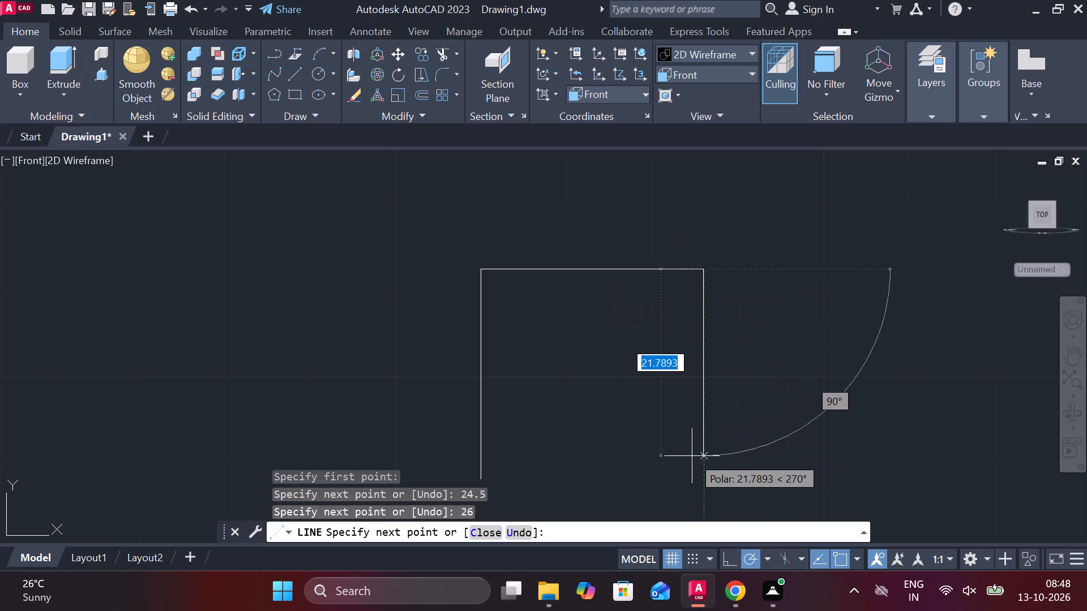
type("24.5")
key("space")
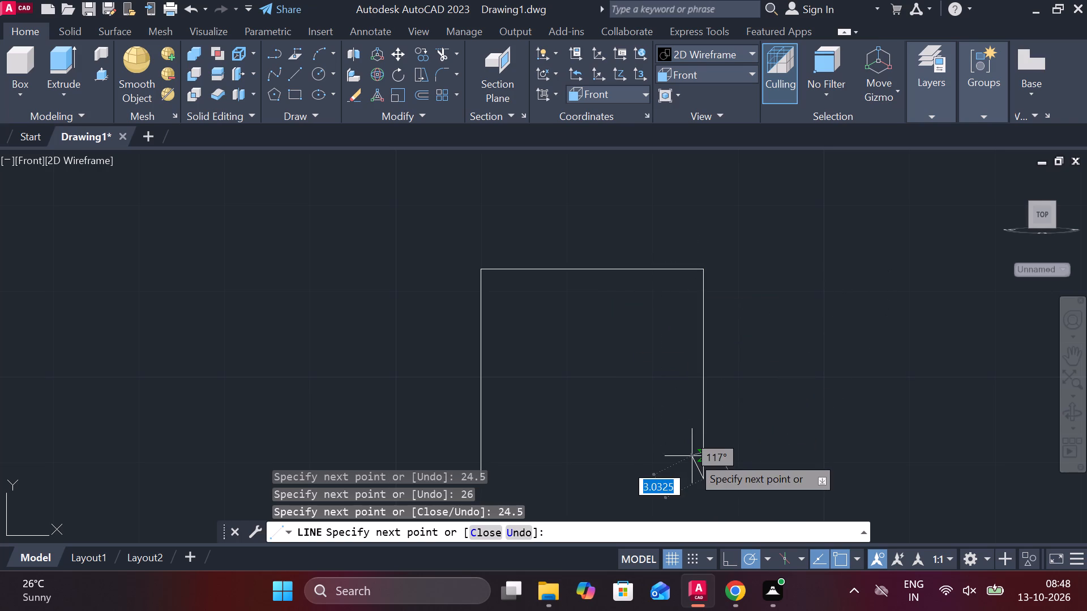
Continue the outline 45 right, 82 up, 45 back left, and down to the small outline's top right corner, finishing the line.
middle_click_drag(691, 458, 677, 392)
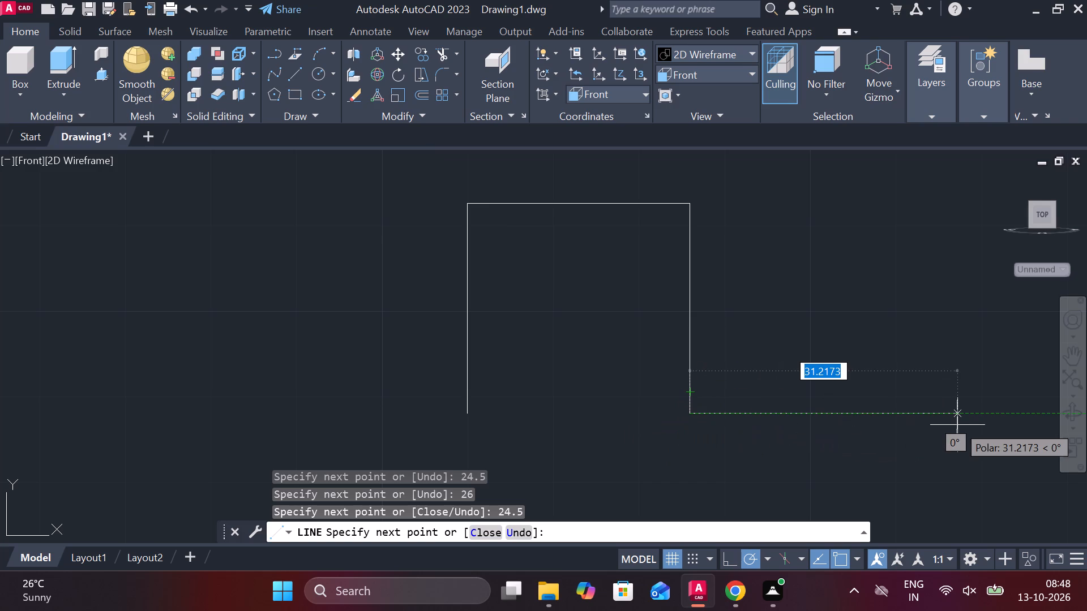
type("45")
key("space")
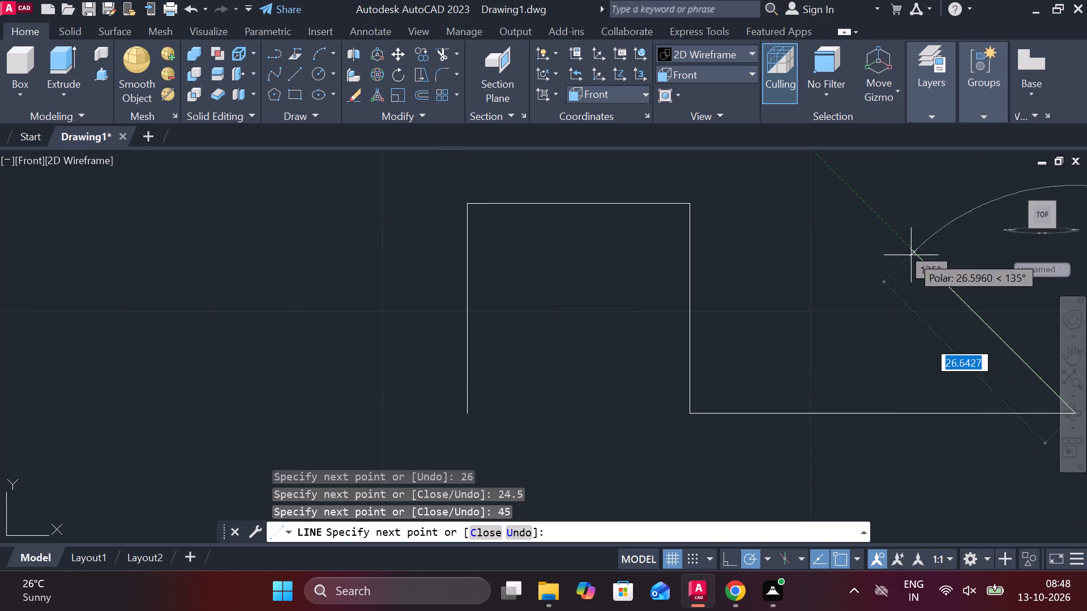
middle_click_drag(900, 280, 634, 340)
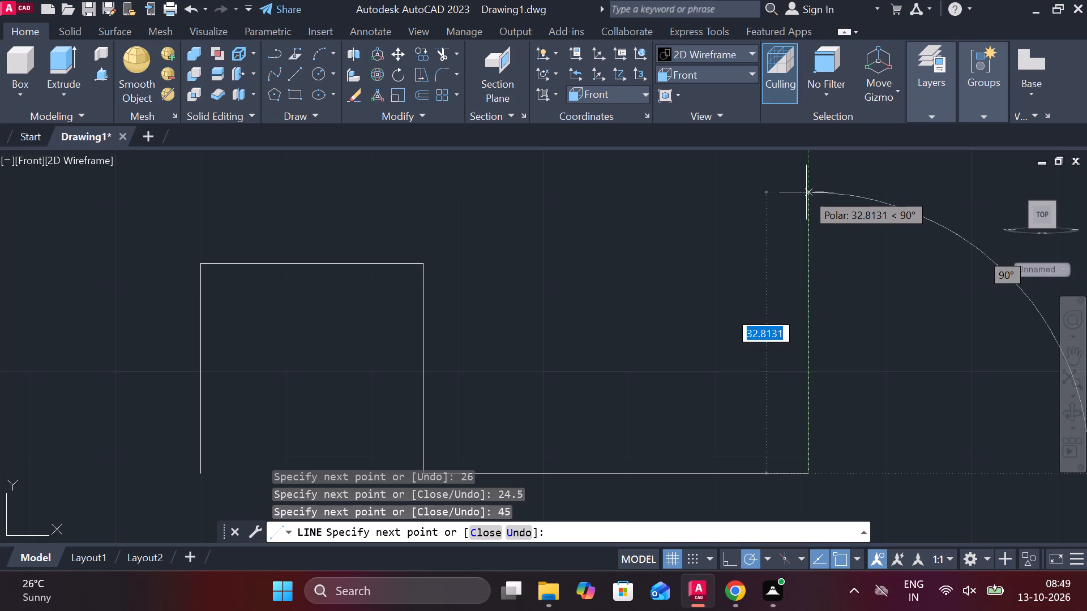
key("8")
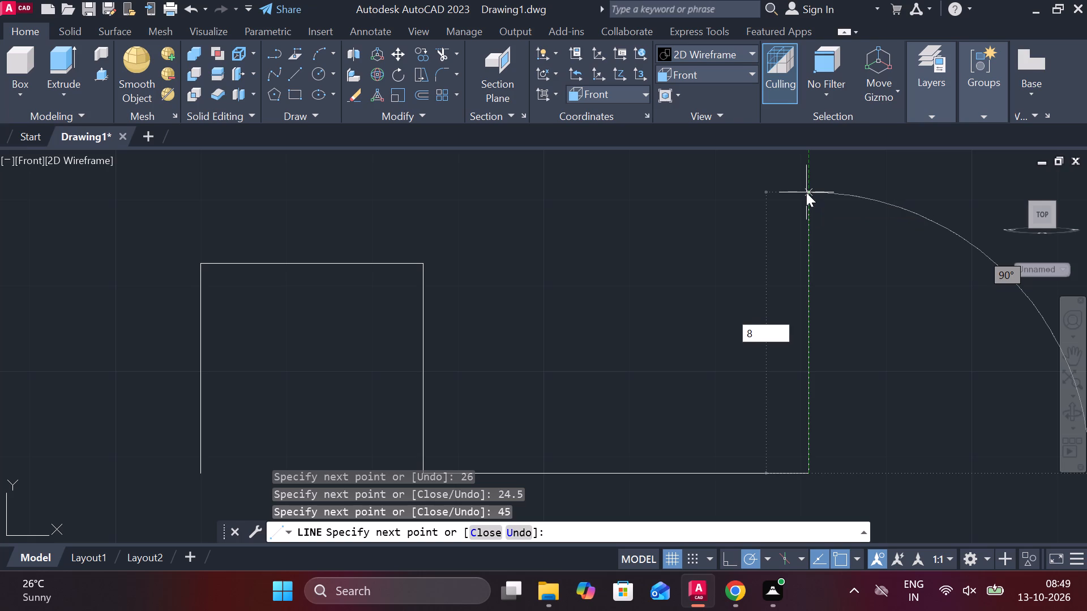
type("2")
key("space")
scroll(806, 192, "down", 2)
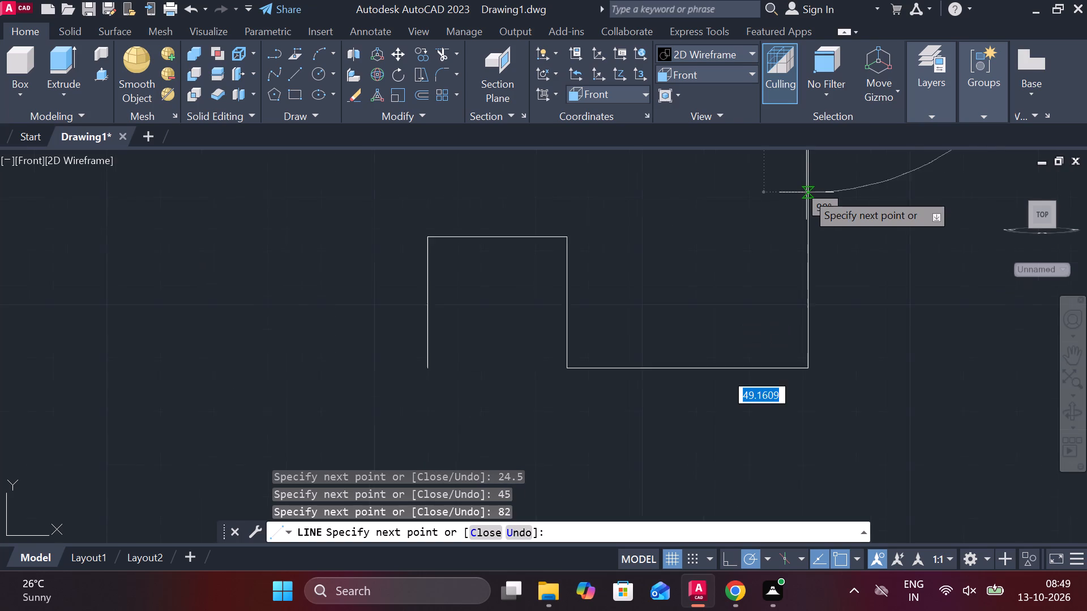
middle_click_drag(825, 195, 754, 415)
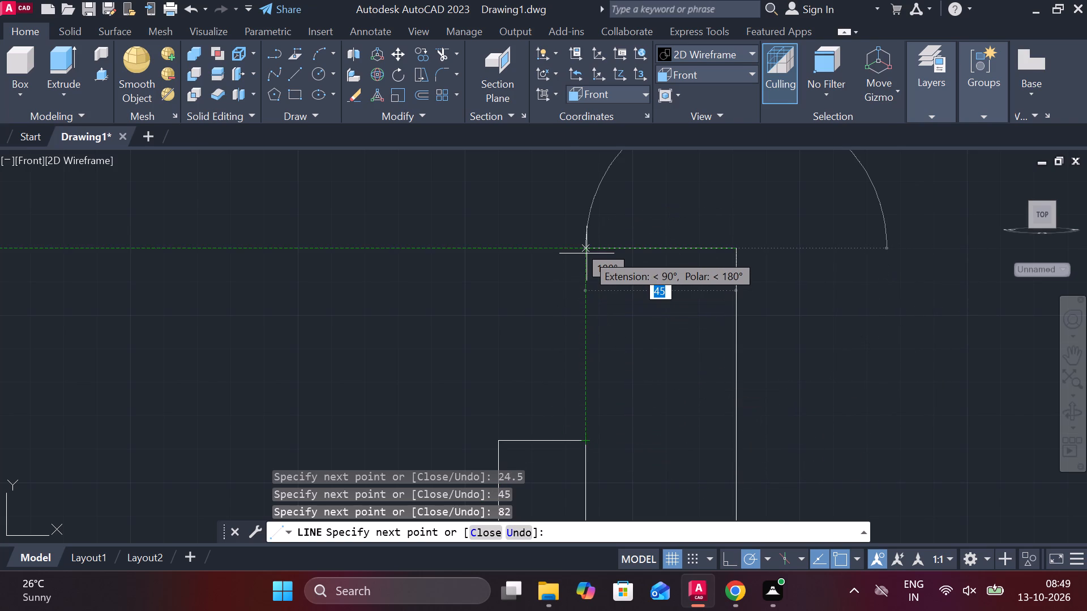
left_click(587, 253)
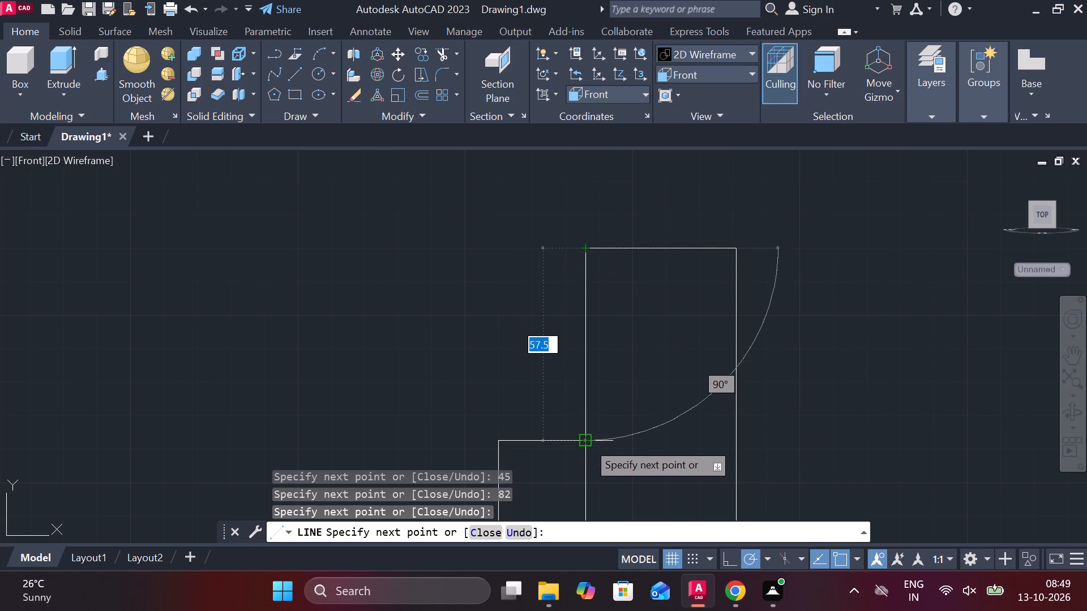
left_click(587, 442)
key("Escape")
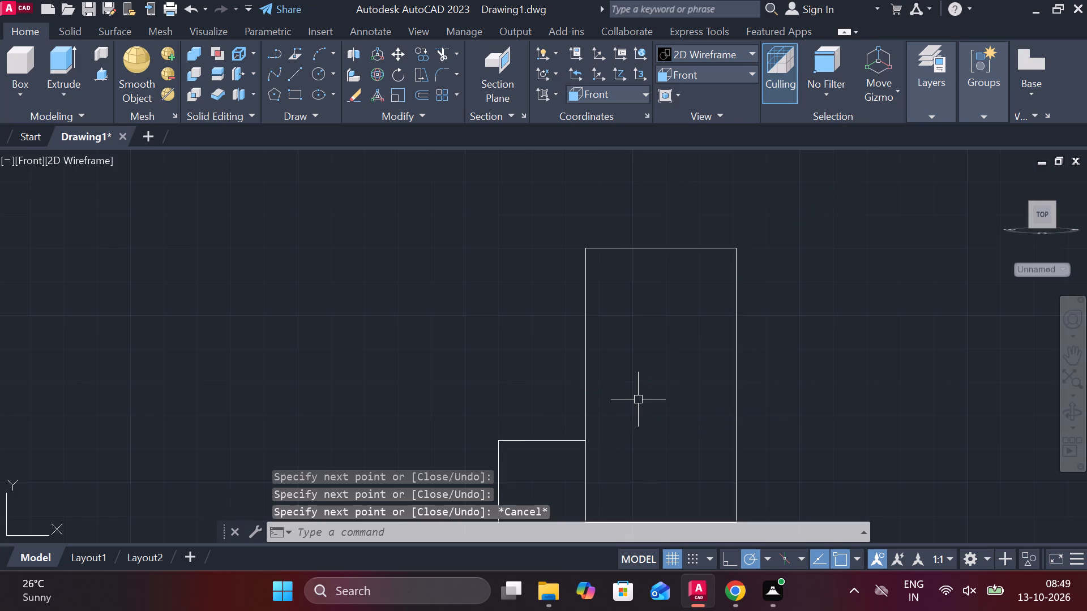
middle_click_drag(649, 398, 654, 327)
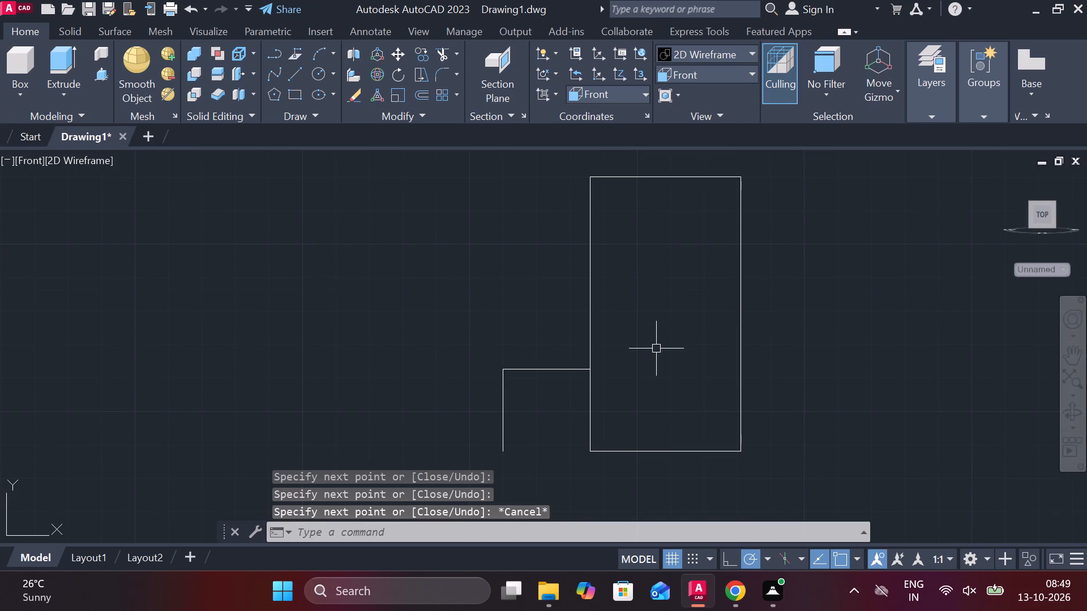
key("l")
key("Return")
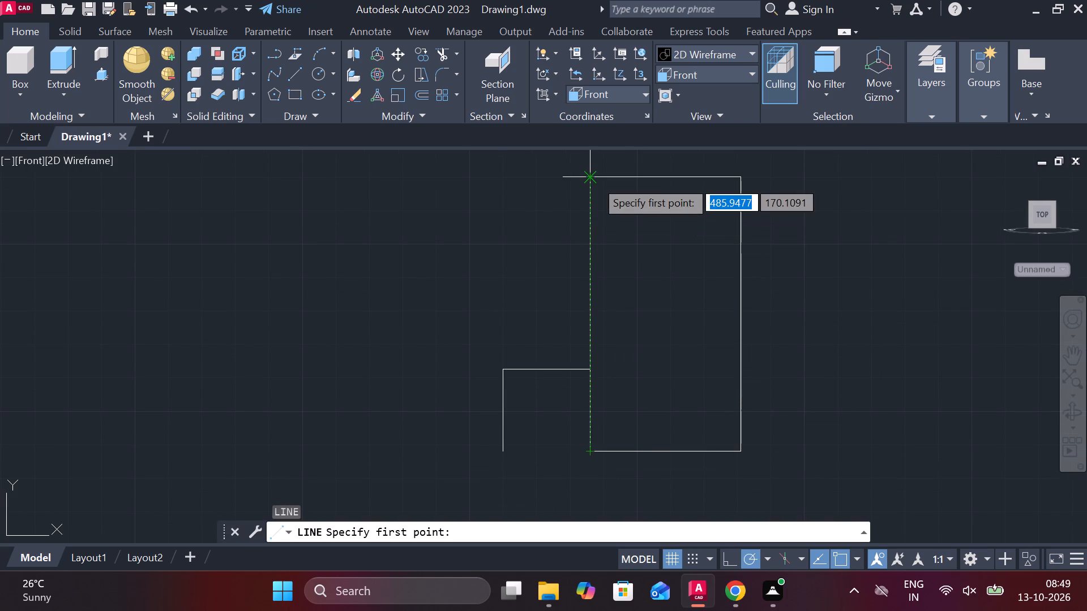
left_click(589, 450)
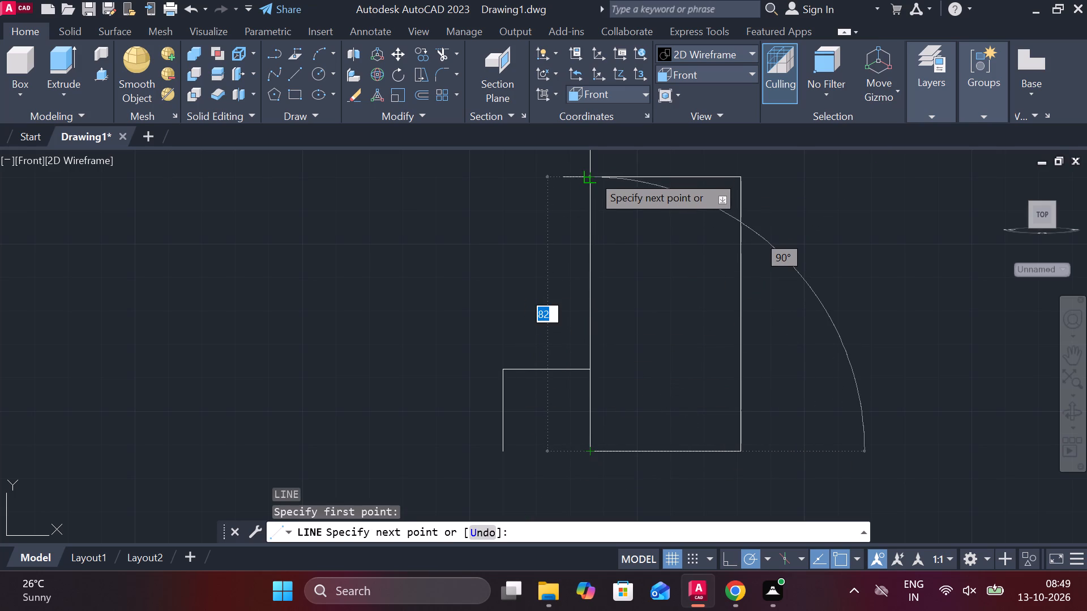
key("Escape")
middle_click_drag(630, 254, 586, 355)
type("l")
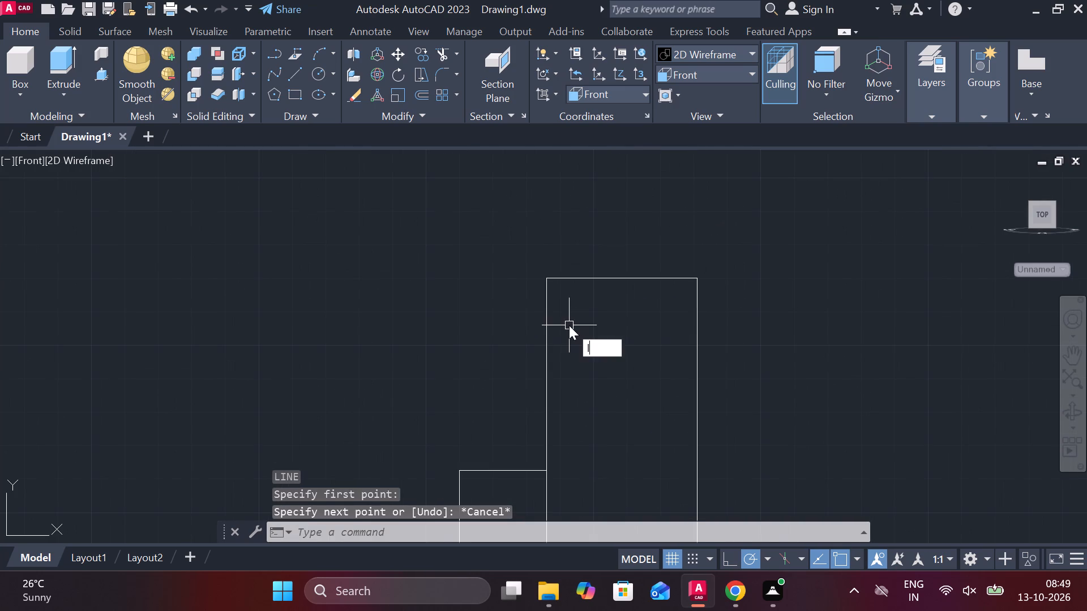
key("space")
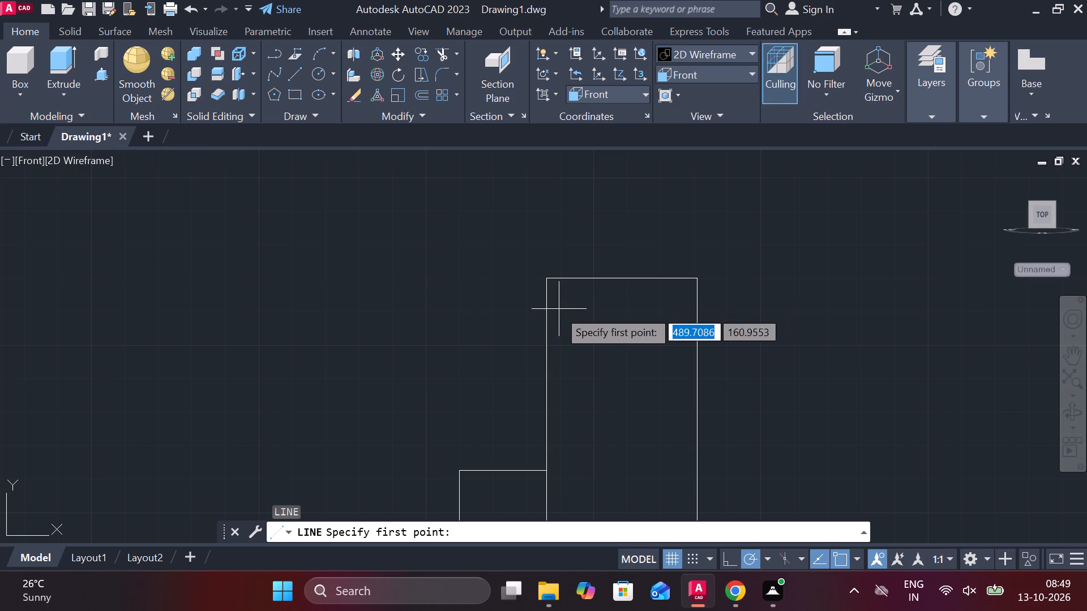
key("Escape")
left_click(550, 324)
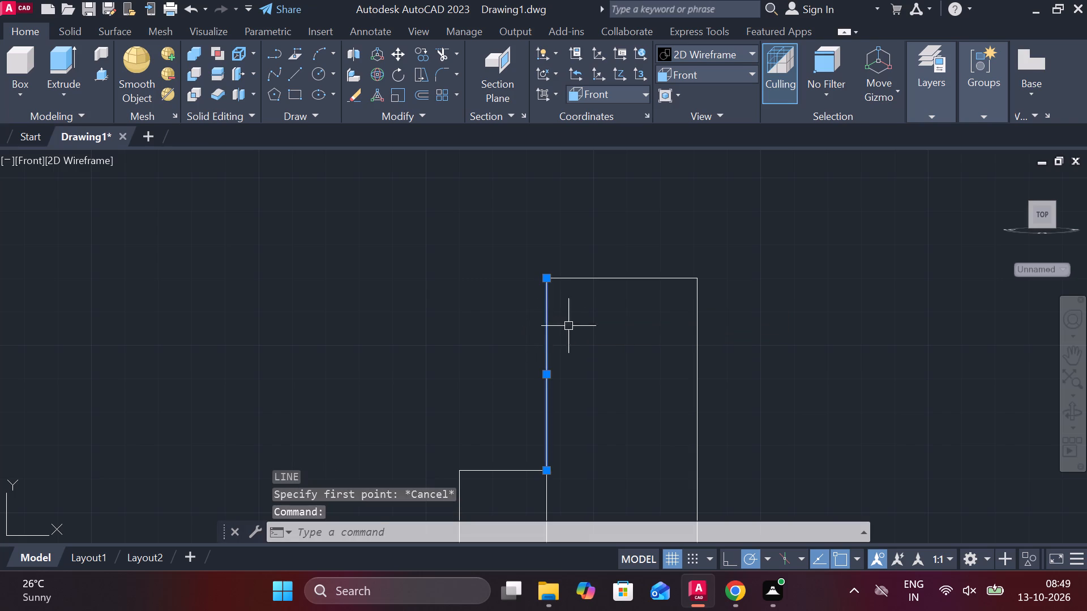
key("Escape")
Join the two collinear segments of the tall rectangle's left side into one line.
middle_click_drag(576, 335, 582, 256)
left_click(555, 271)
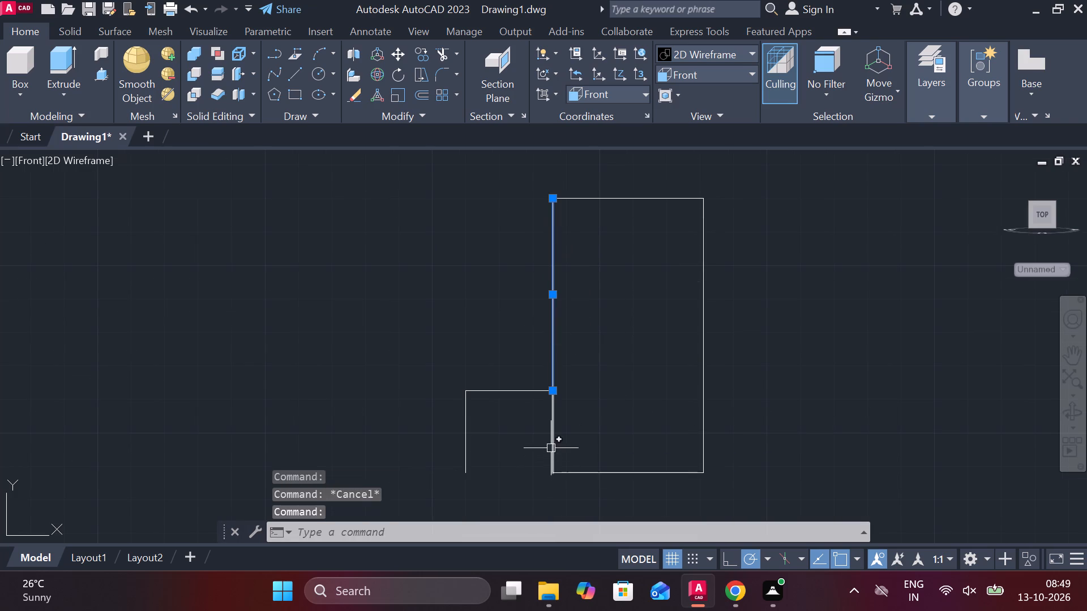
left_click(551, 448)
key("j")
key("Return")
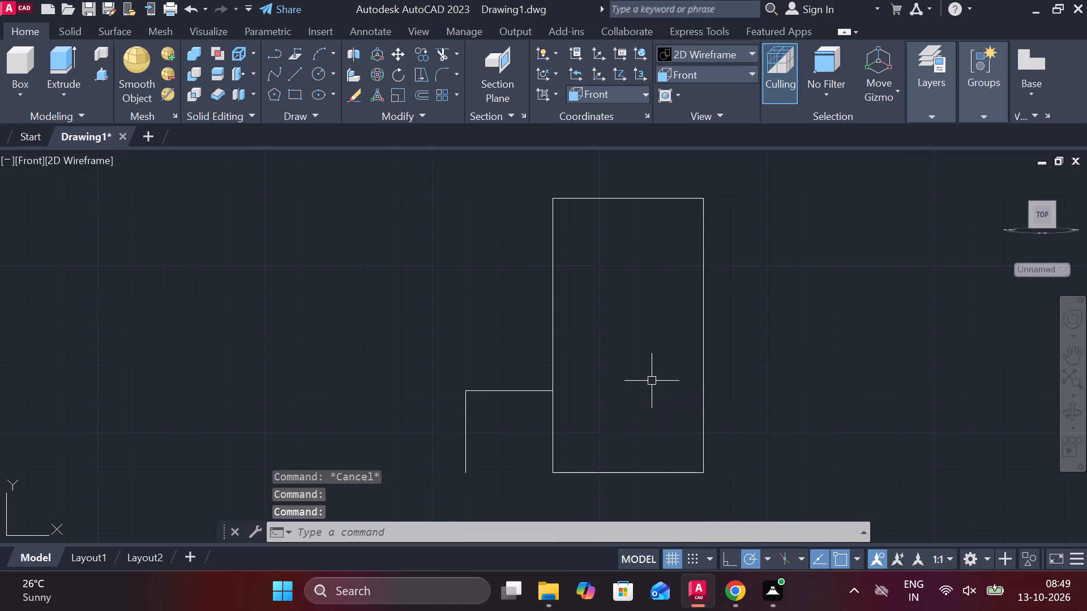
Draw connected lines from the tall rectangle's top left corner: 8 straight up and 22 horizontally to the left.
key("l")
key("Return")
middle_click_drag(626, 321, 637, 470)
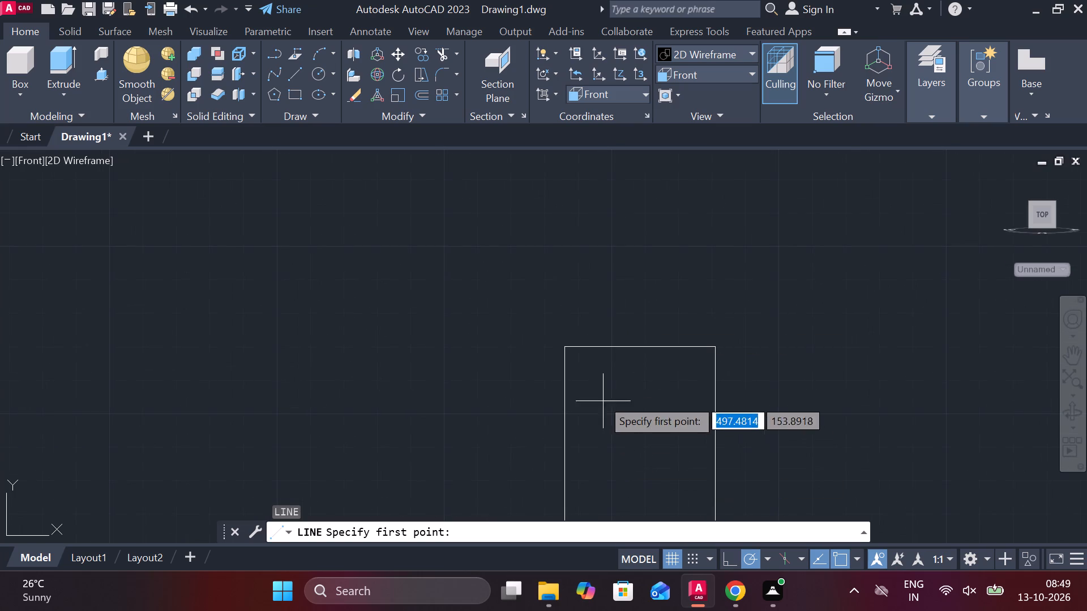
left_click(565, 350)
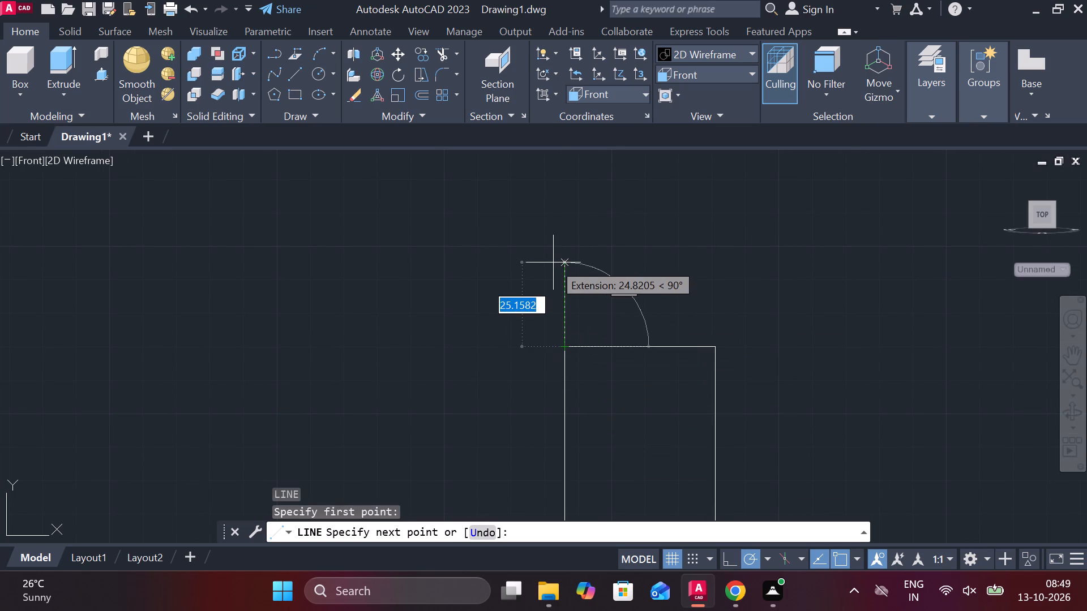
key("8")
key("Return")
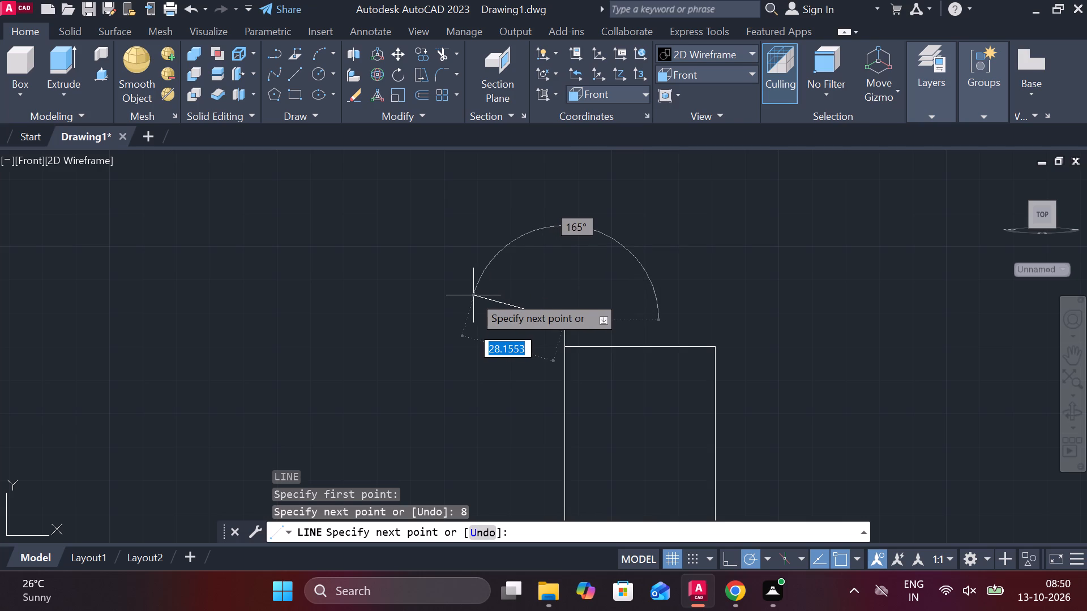
type("22")
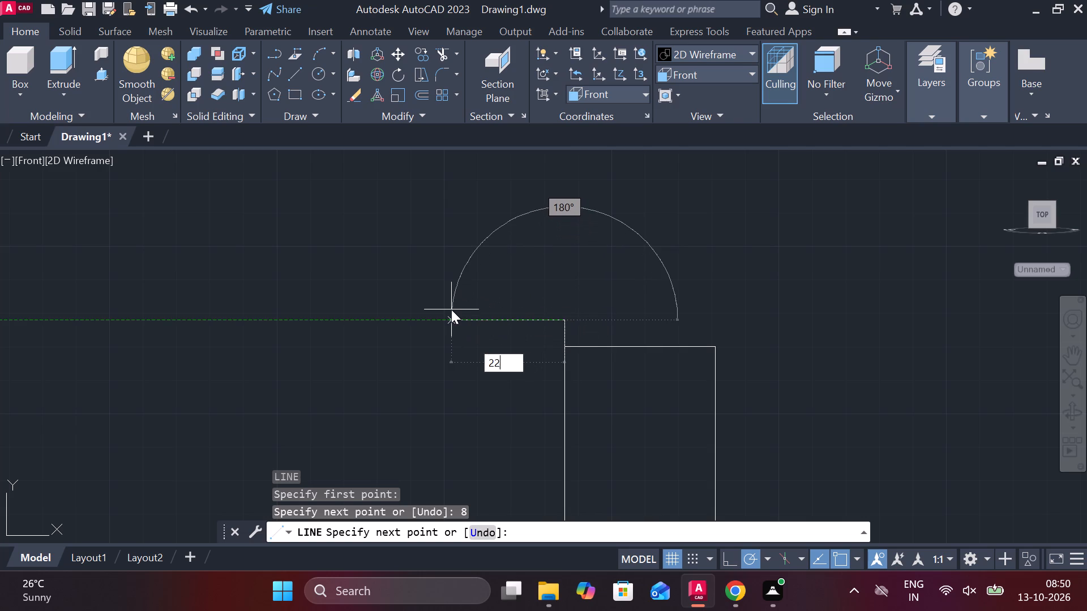
key("space")
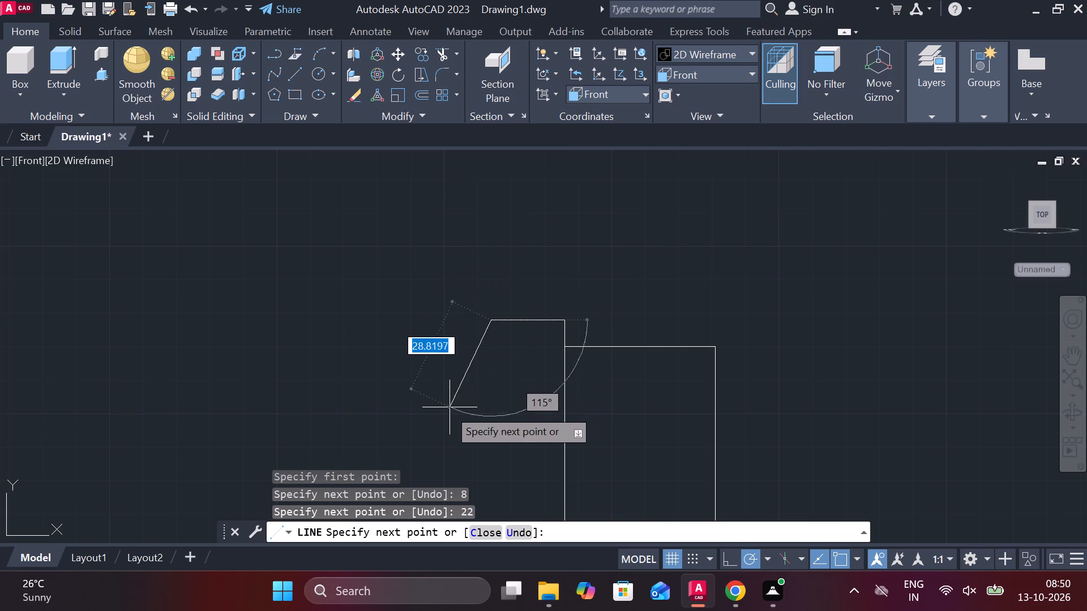
key("Escape")
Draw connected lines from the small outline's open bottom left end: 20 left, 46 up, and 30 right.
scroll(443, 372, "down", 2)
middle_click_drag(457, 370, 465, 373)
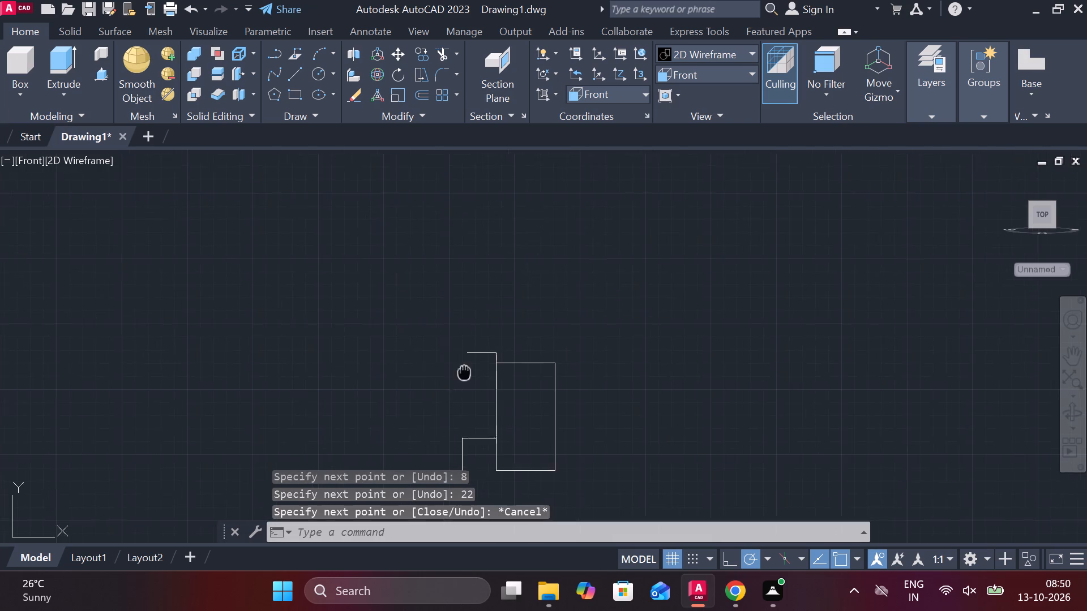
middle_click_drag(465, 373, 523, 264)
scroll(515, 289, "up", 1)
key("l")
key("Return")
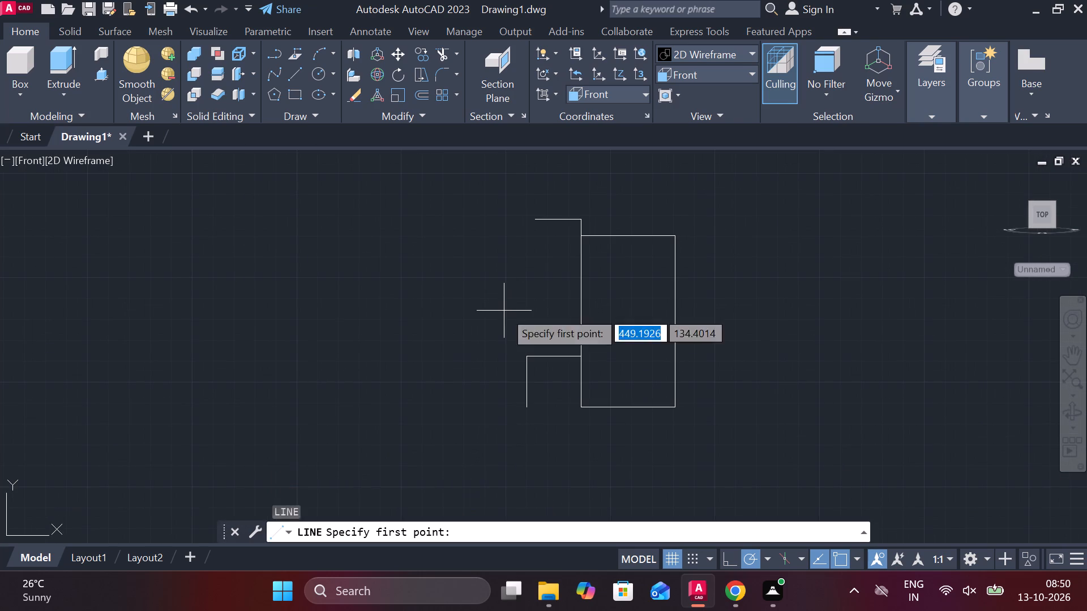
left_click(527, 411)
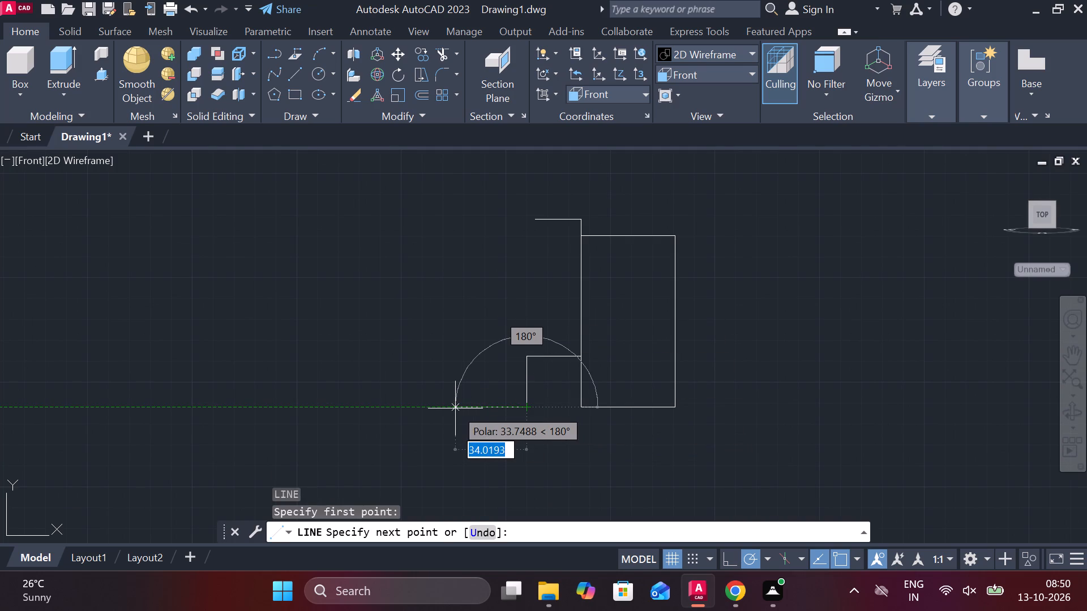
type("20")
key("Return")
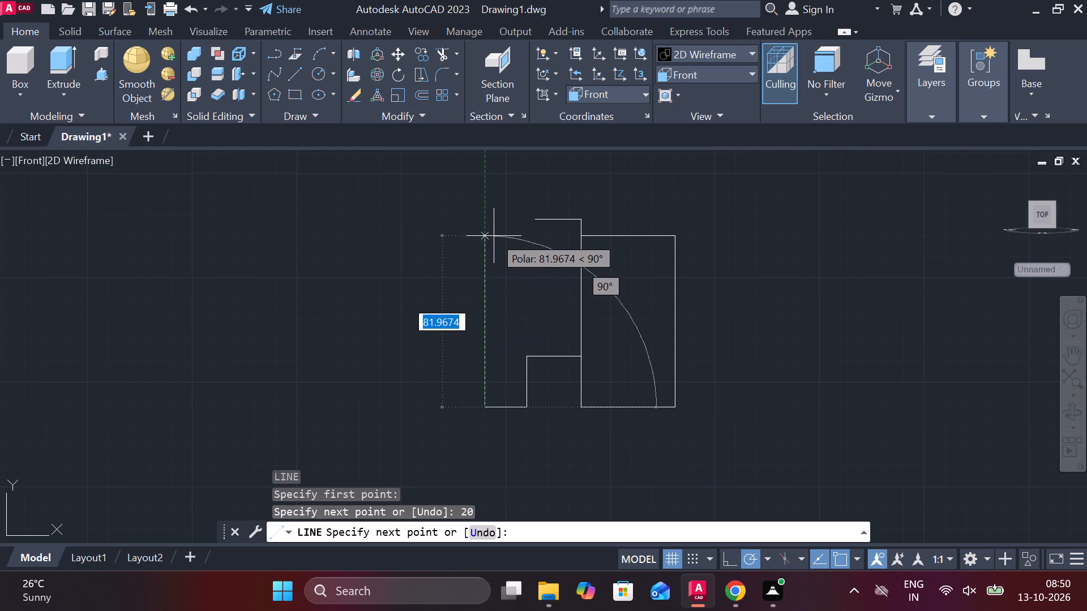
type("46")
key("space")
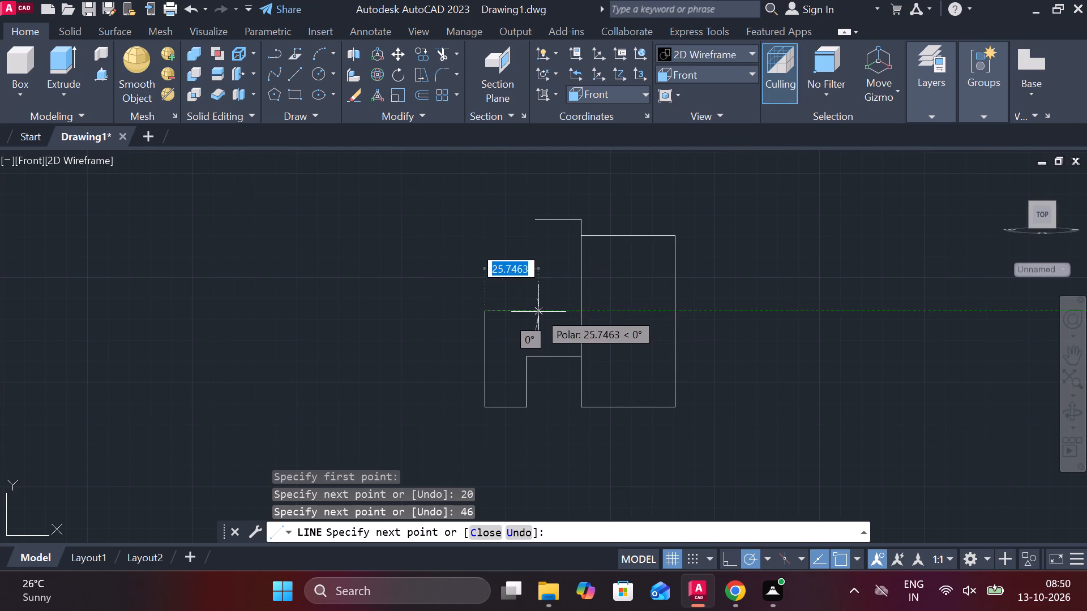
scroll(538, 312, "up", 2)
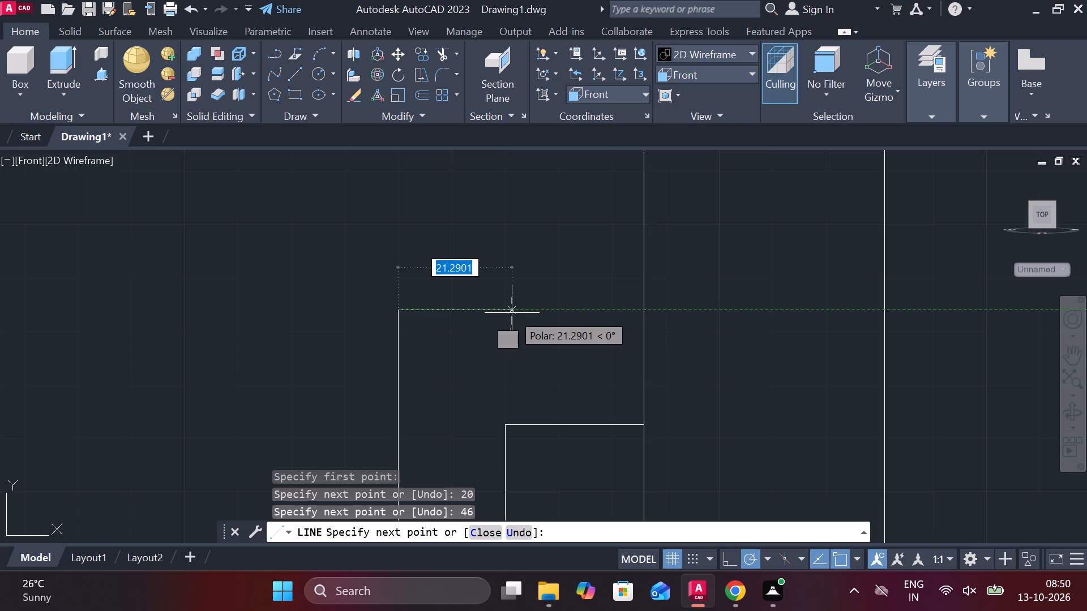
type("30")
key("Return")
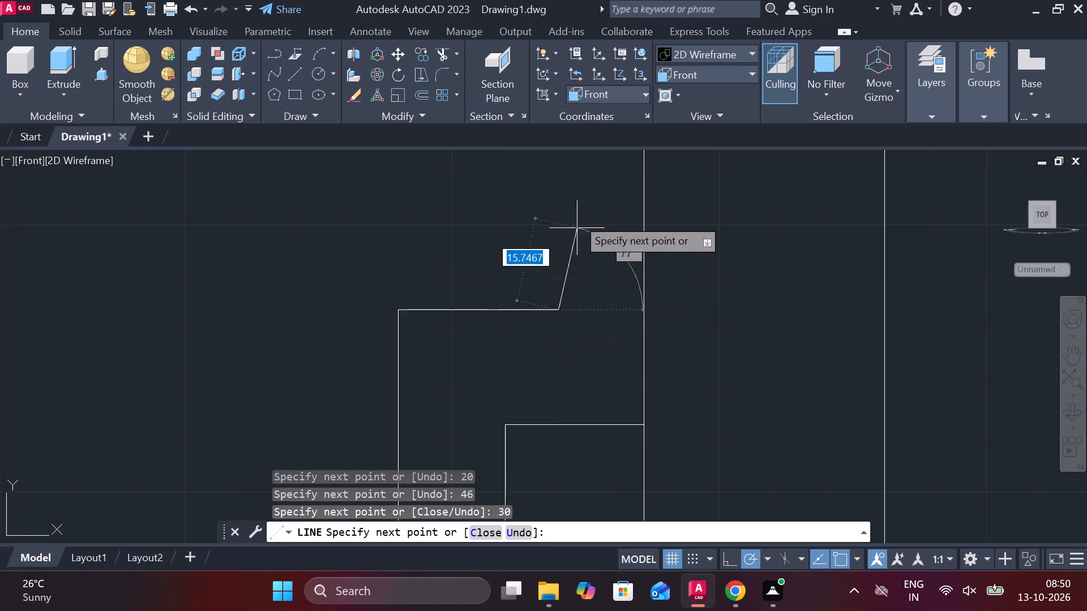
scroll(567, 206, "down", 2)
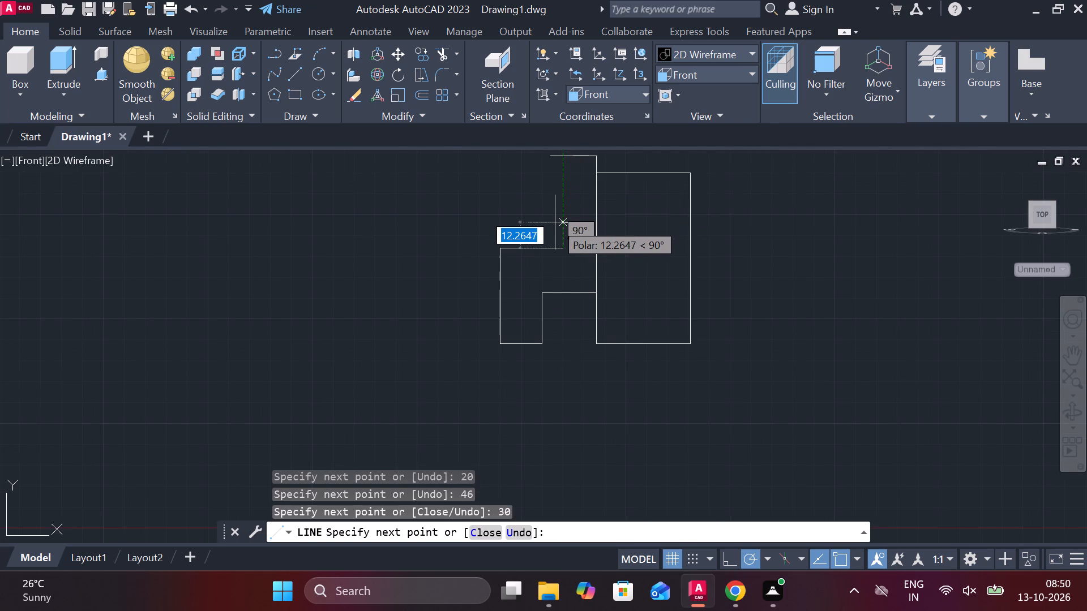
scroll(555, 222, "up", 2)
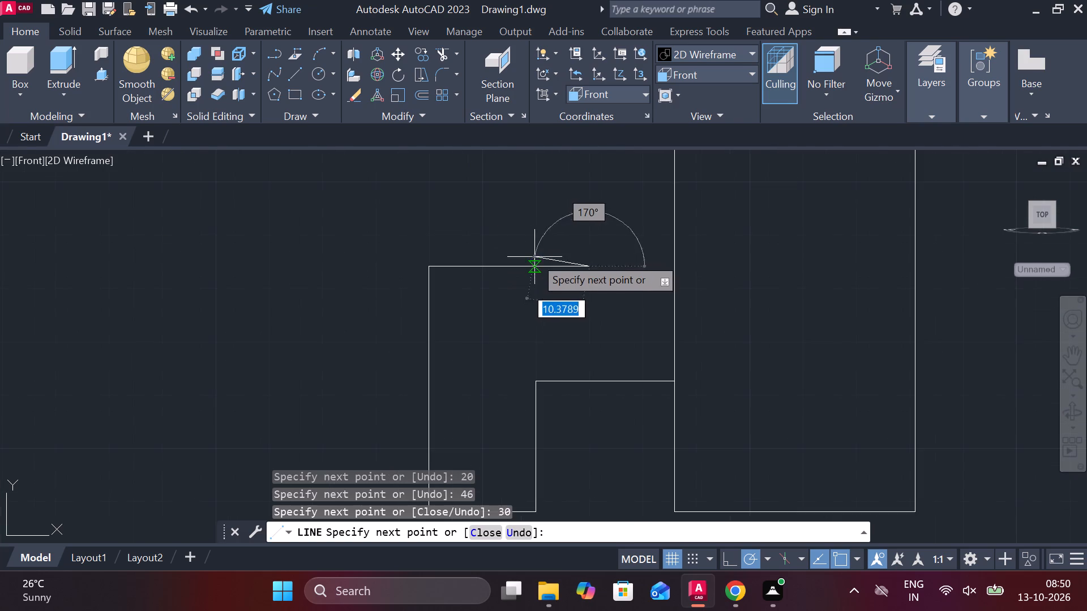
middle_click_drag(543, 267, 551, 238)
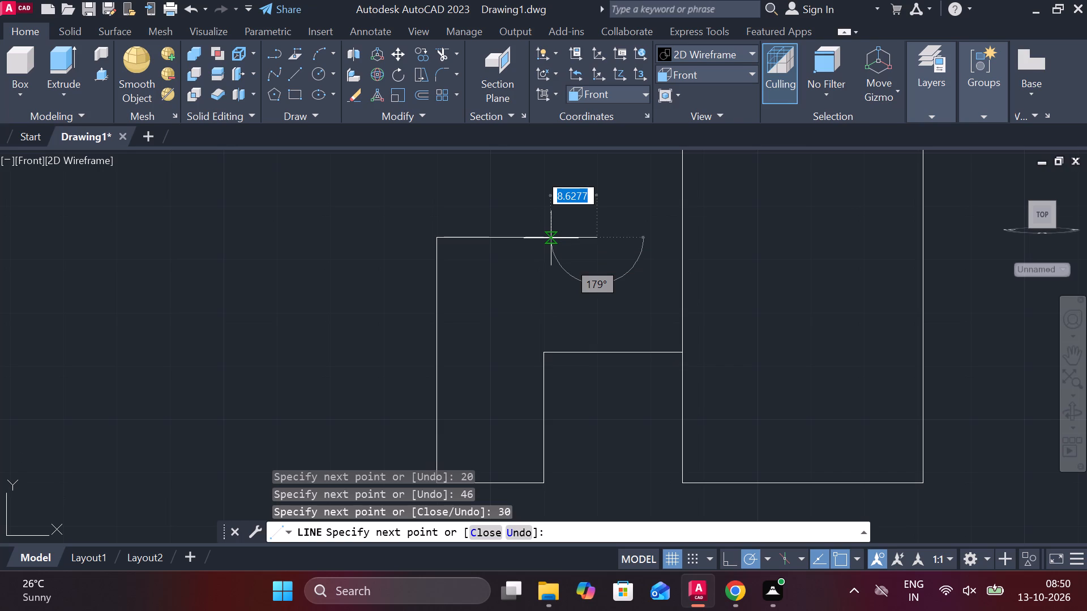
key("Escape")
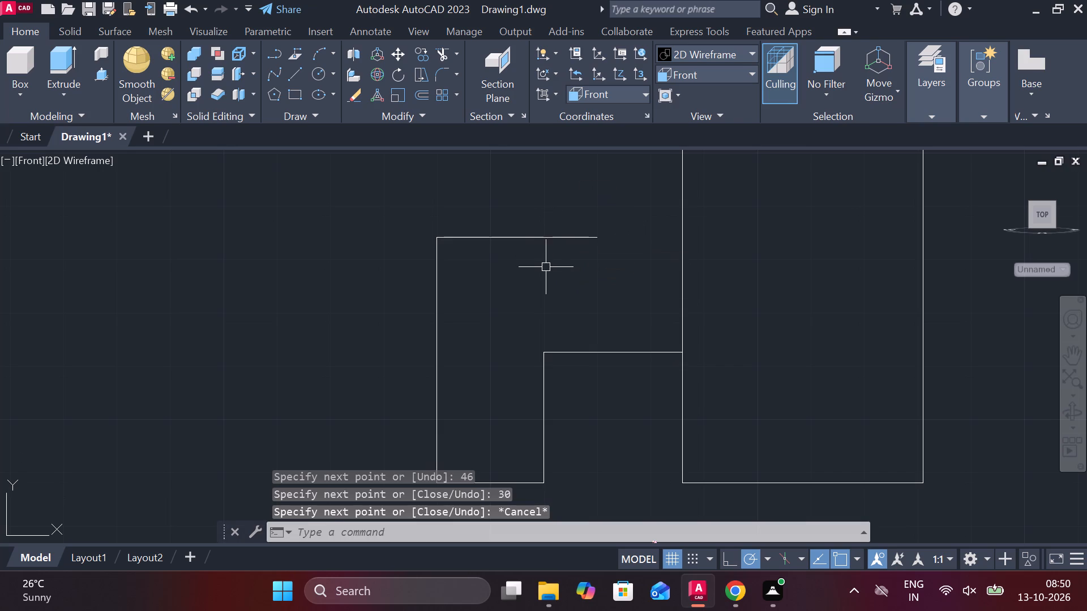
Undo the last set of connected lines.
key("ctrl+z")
Erase the small outline's horizontal top line and left vertical line beside the tall rectangle.
scroll(549, 348, "up", 2)
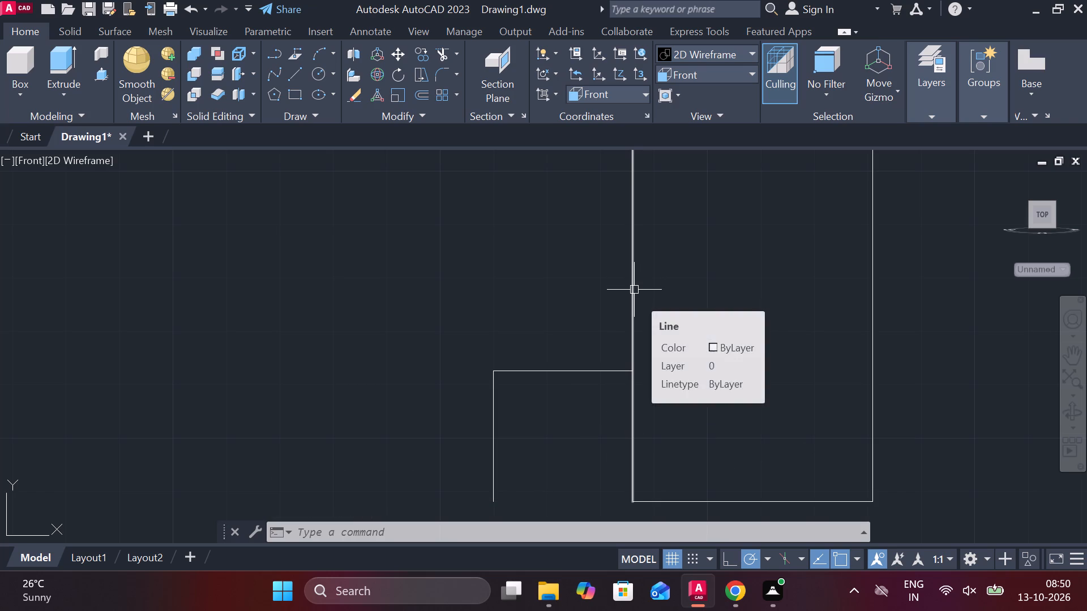
left_click(579, 373)
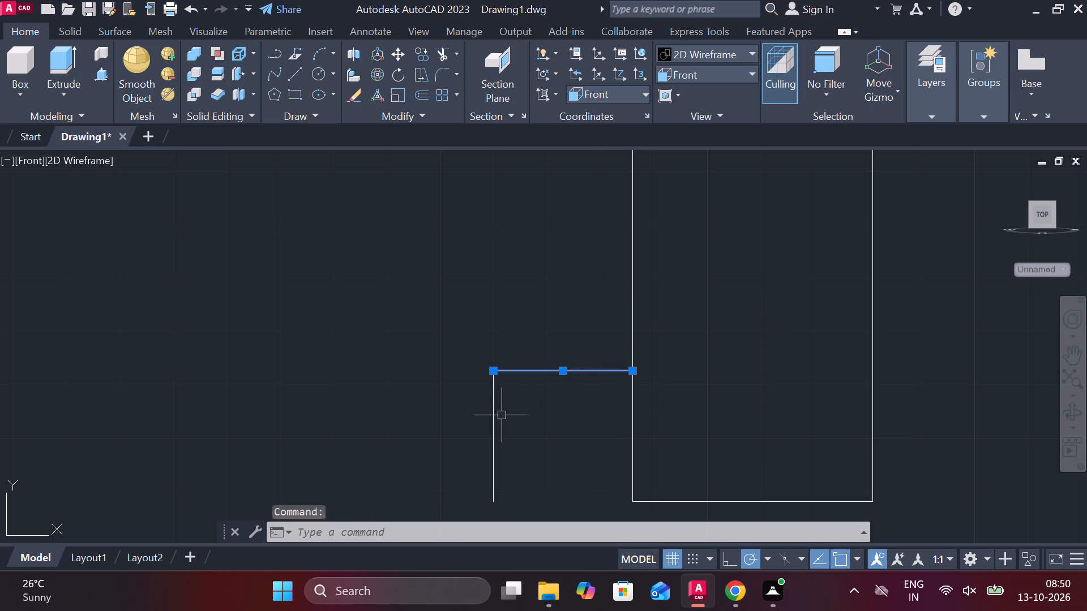
left_click(490, 412)
type("e")
key("space")
Draw connected lines from the tall rectangle's bottom left corner: 20 left, 24.5 up, 26 left, and 24.5 down.
key("l")
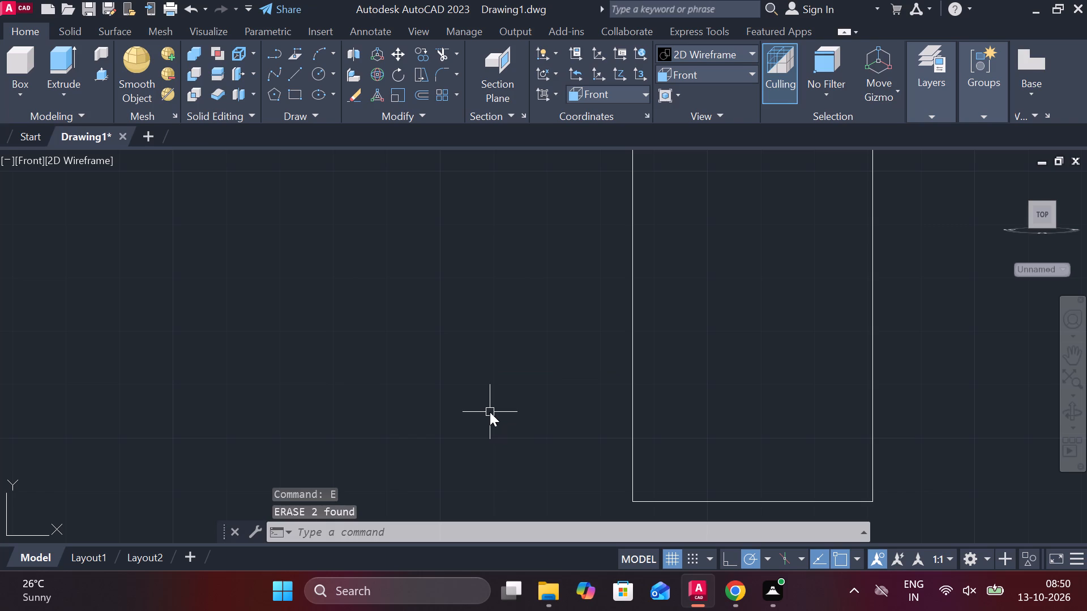
key("Return")
scroll(515, 415, "down", 1)
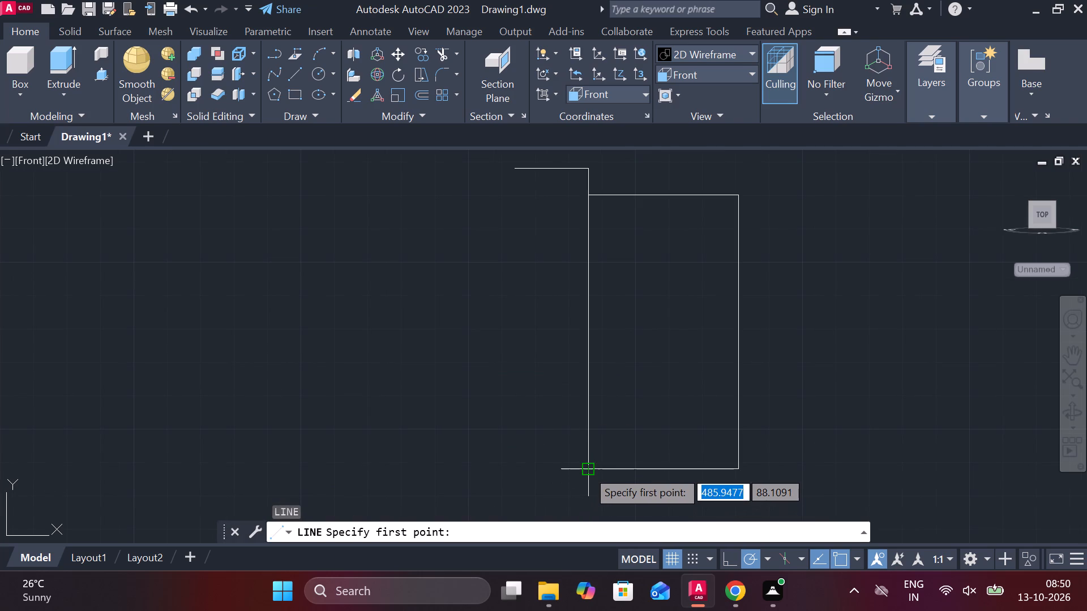
left_click(587, 470)
type("20")
key("Return")
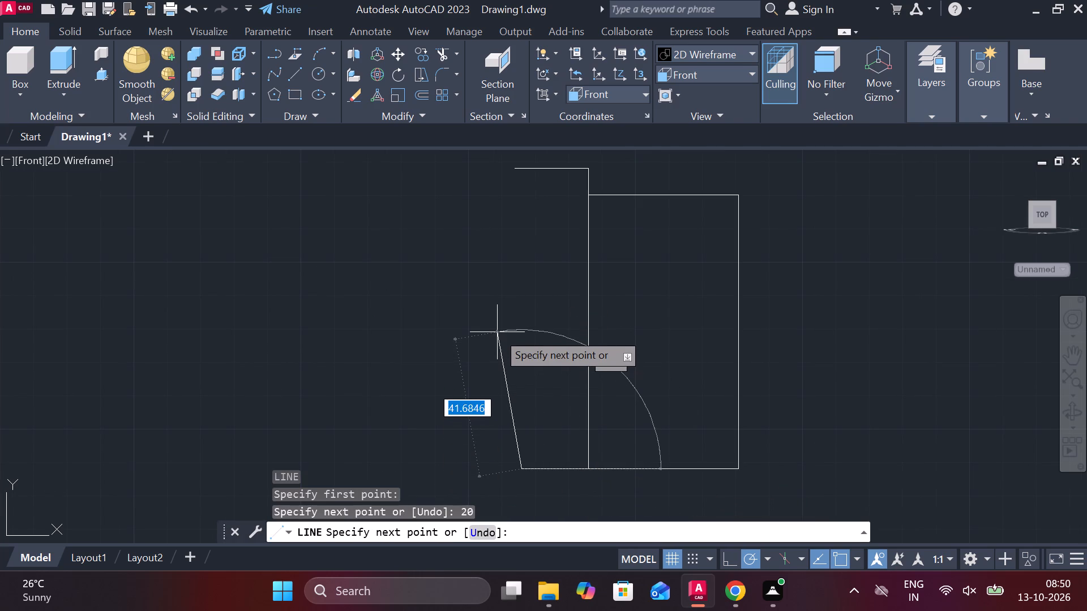
type("24.5")
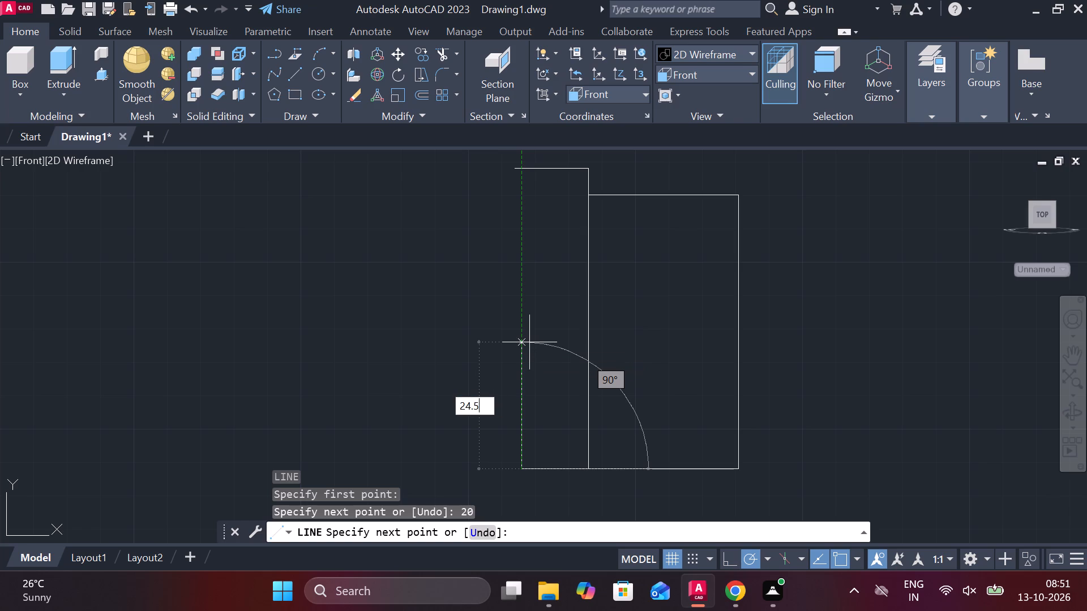
key("space")
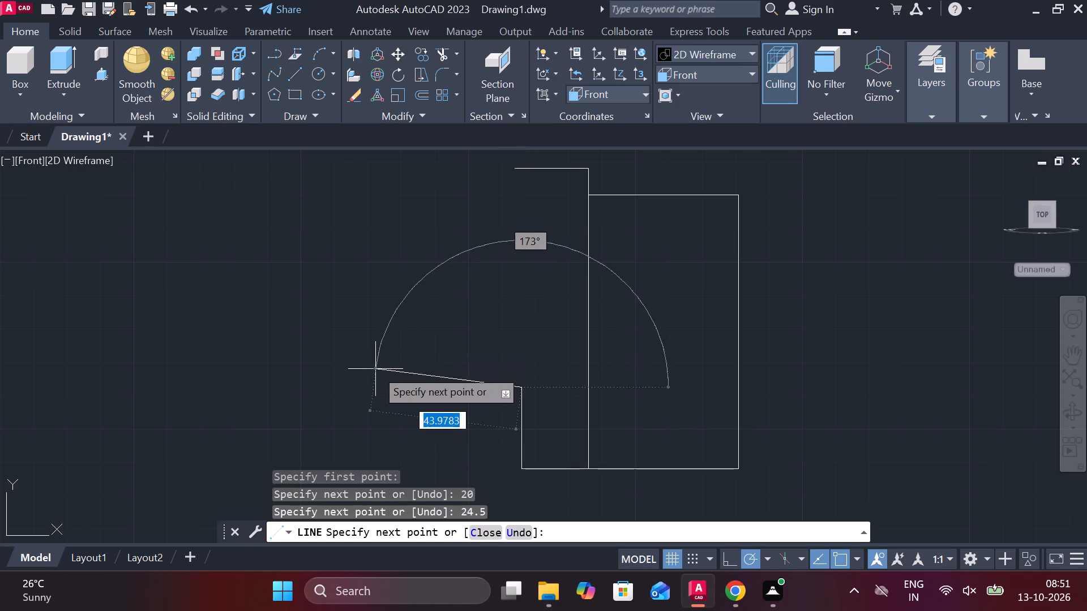
type("26")
key("space")
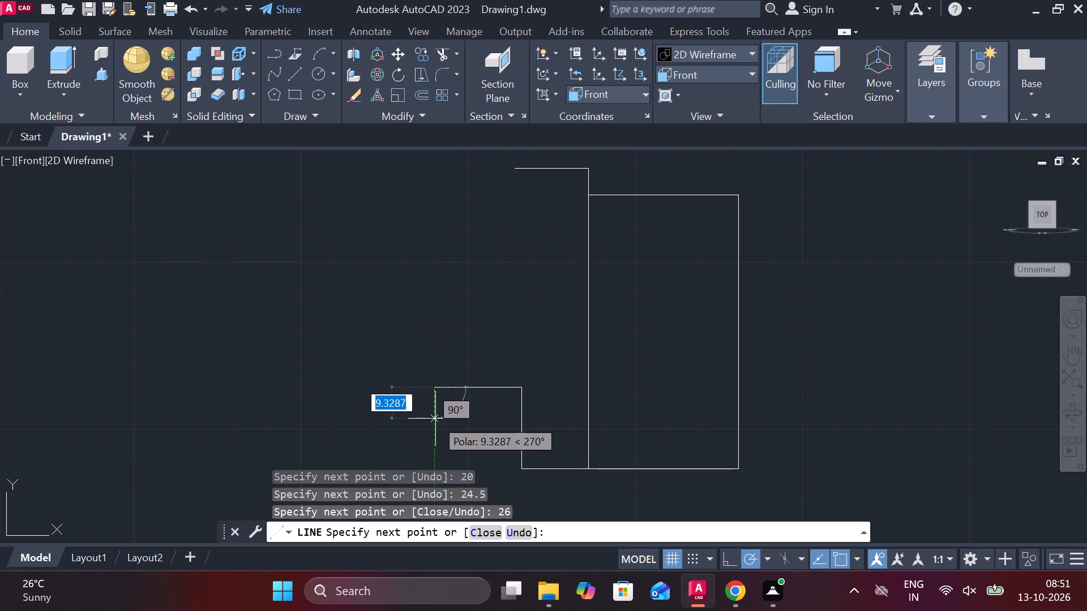
type("24.5")
key("space")
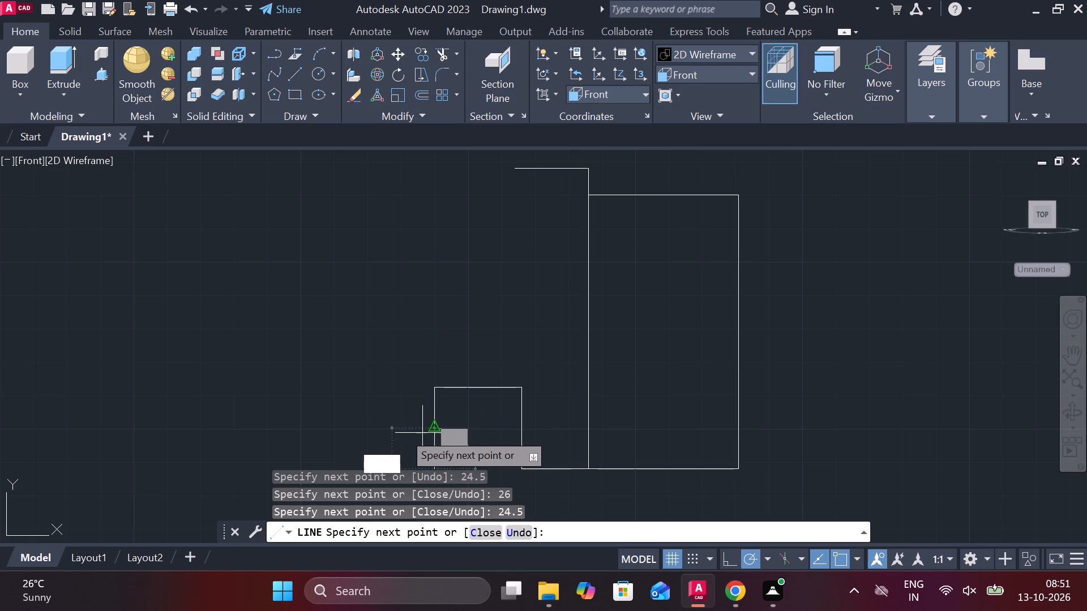
Continue the profile with lines 20 left, 46 up and 30 right, closing it with a sloped line to the short top line's free end.
middle_click_drag(384, 430, 421, 415)
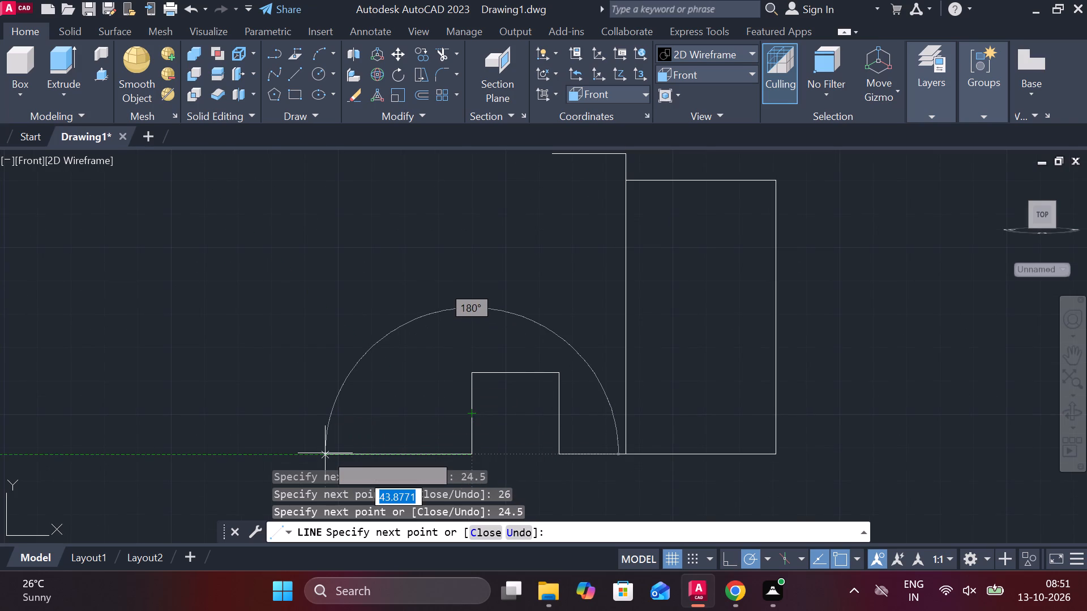
type("20")
key("Return")
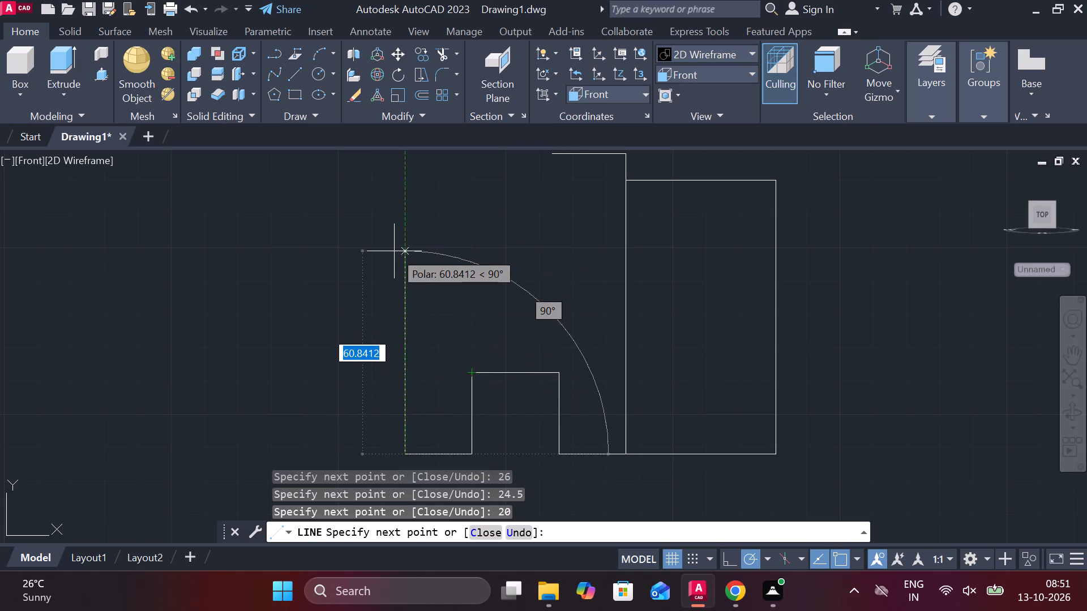
type("46")
key("space")
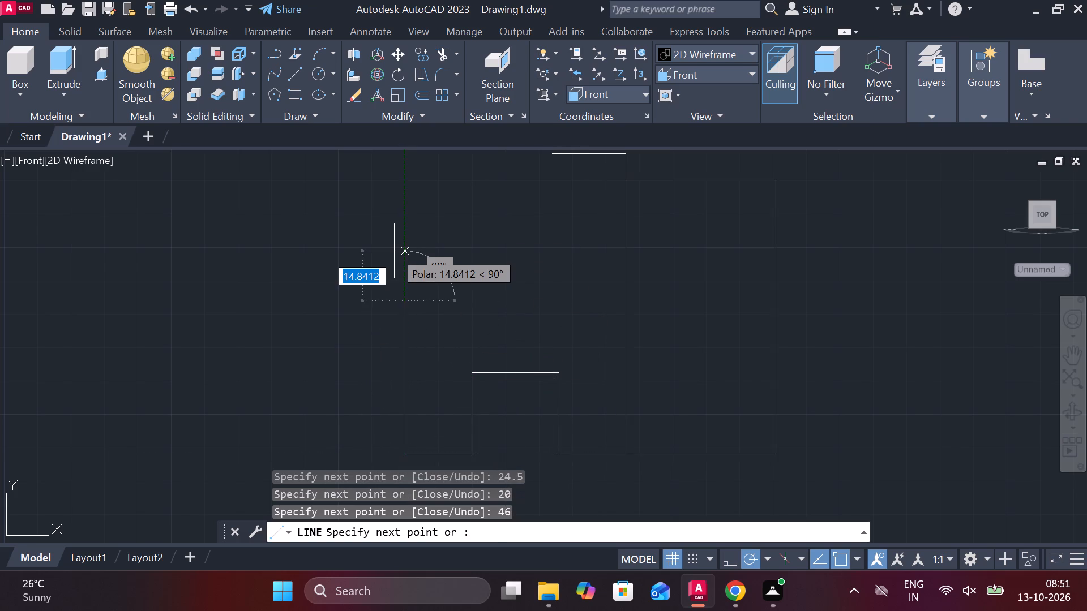
type("30")
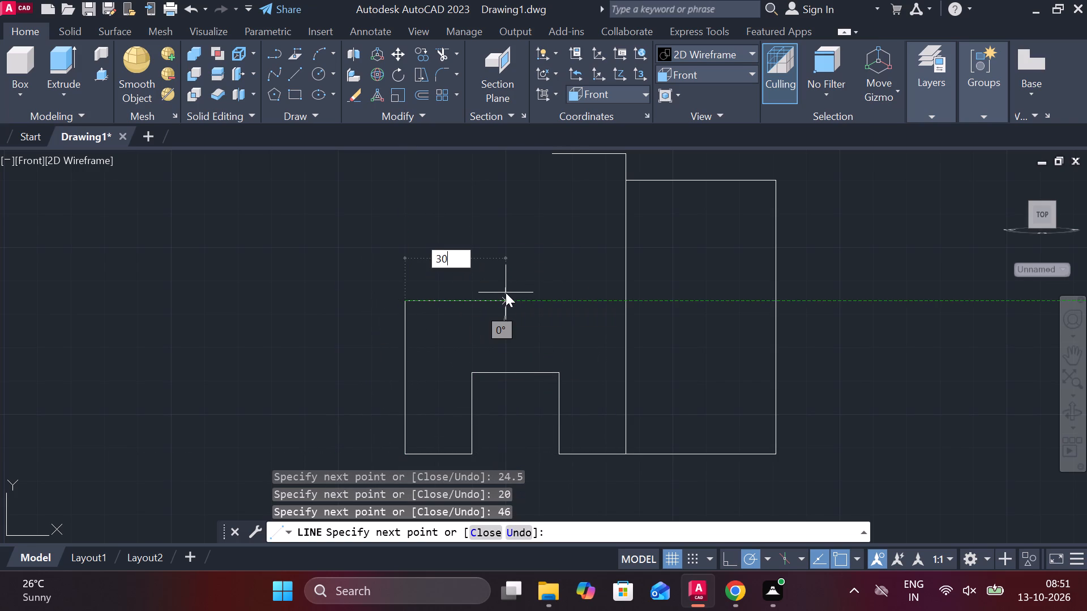
key("Return")
middle_click_drag(518, 244, 517, 286)
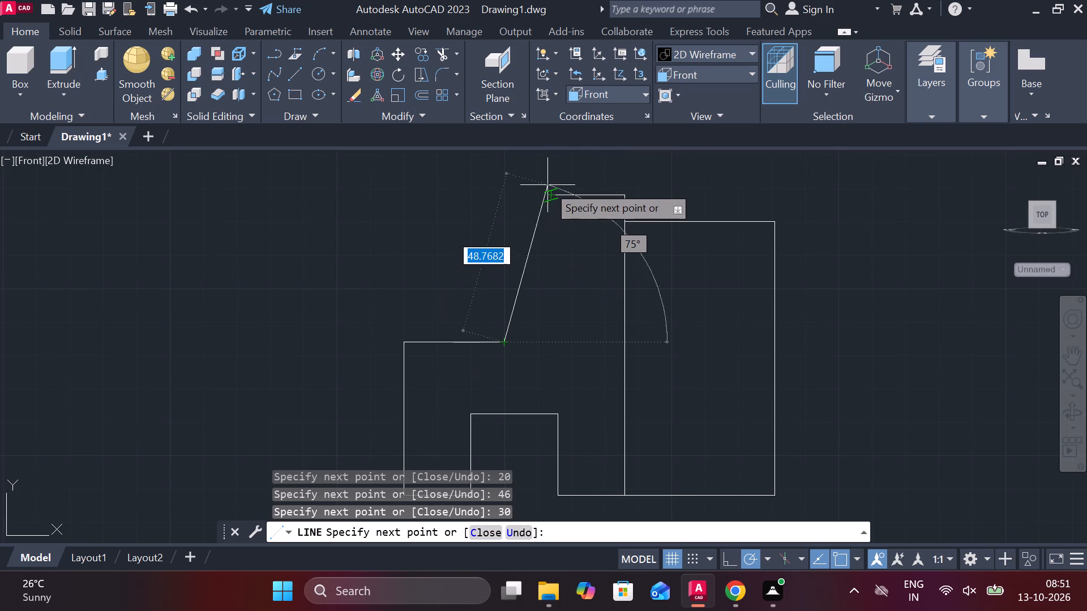
left_click(550, 191)
key("Escape")
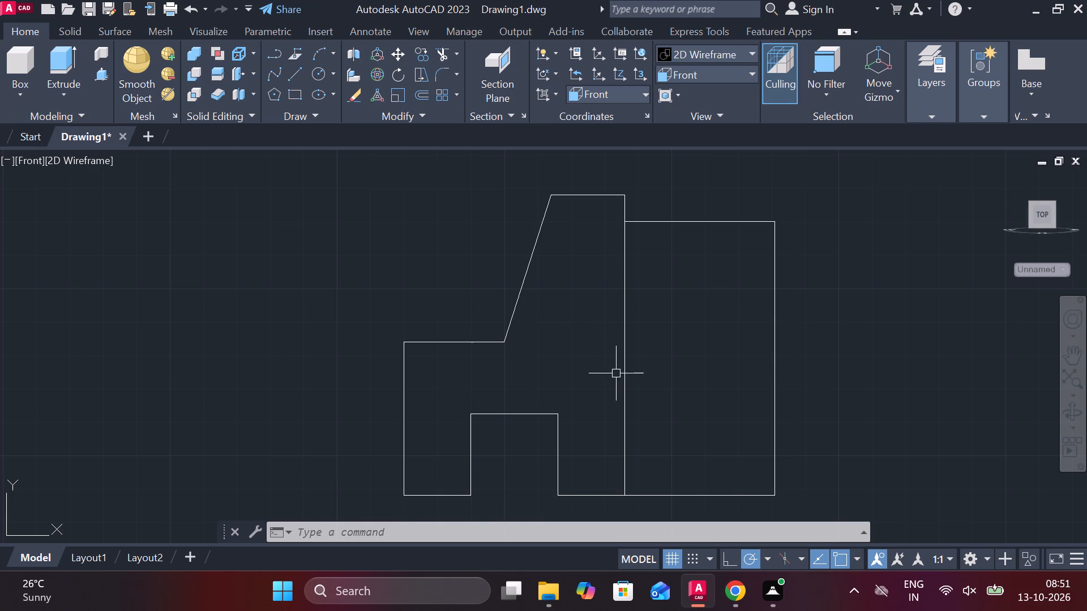
Offset the tall rectangle's bottom line 41 upward.
left_click(664, 501)
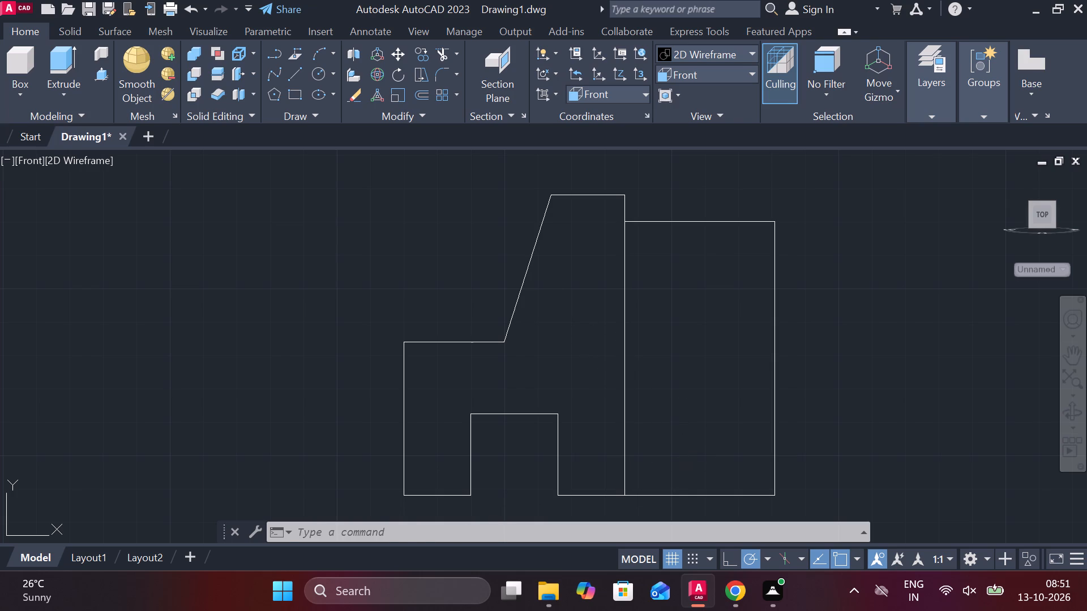
left_click(666, 494)
left_click(668, 496)
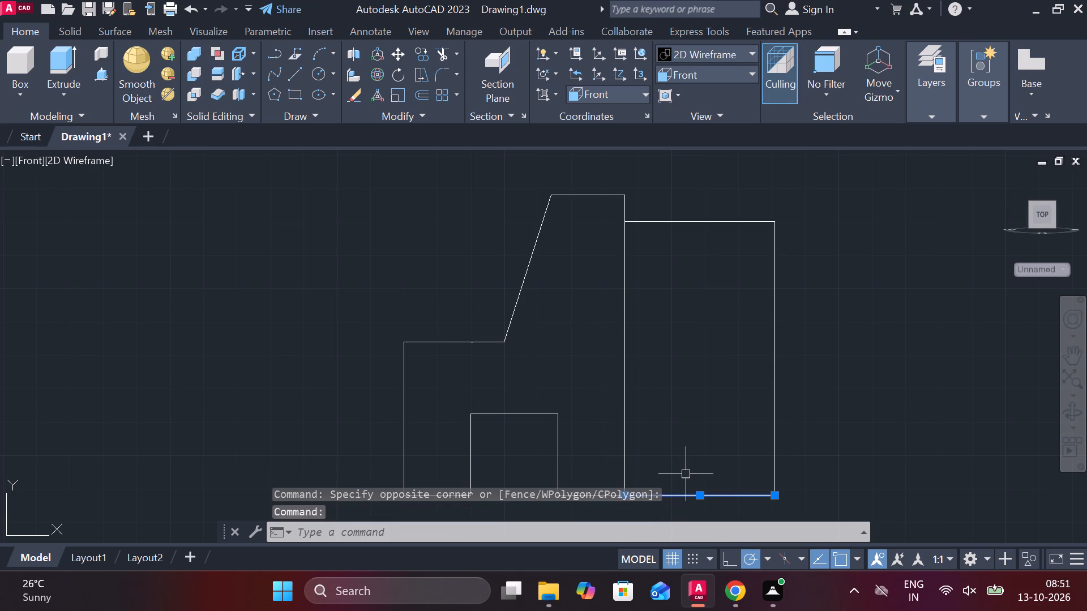
key("0")
key("BackSpace")
key("o")
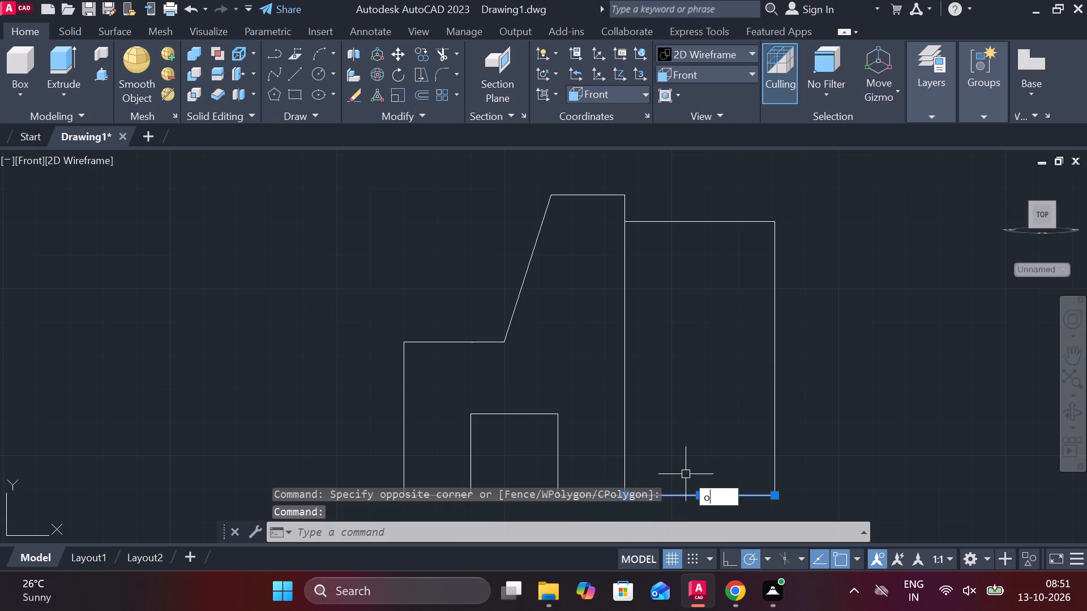
key("Return")
key("Return")
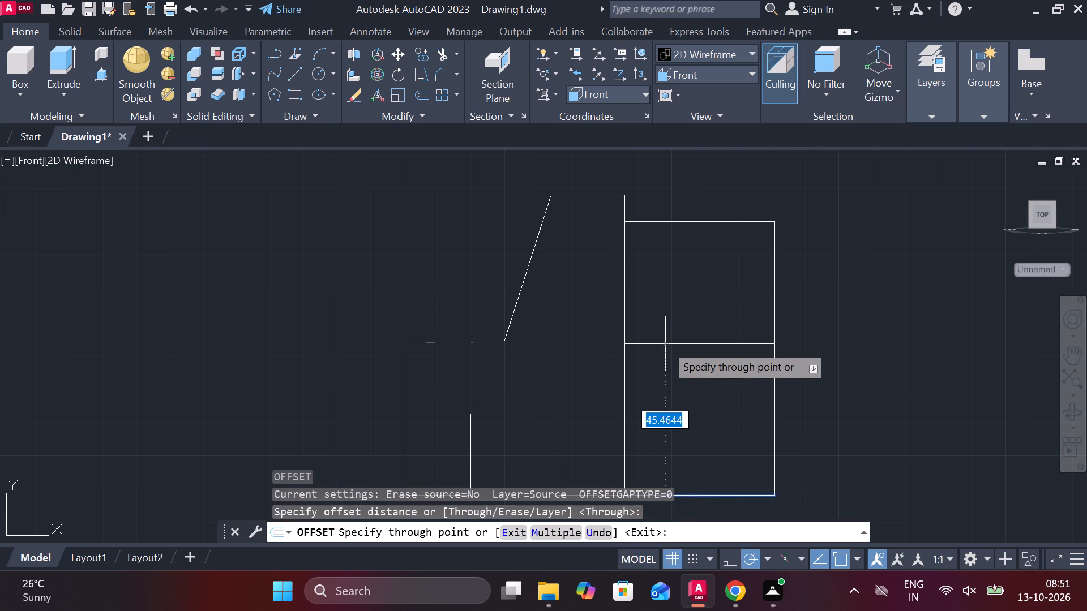
type("41")
key("space")
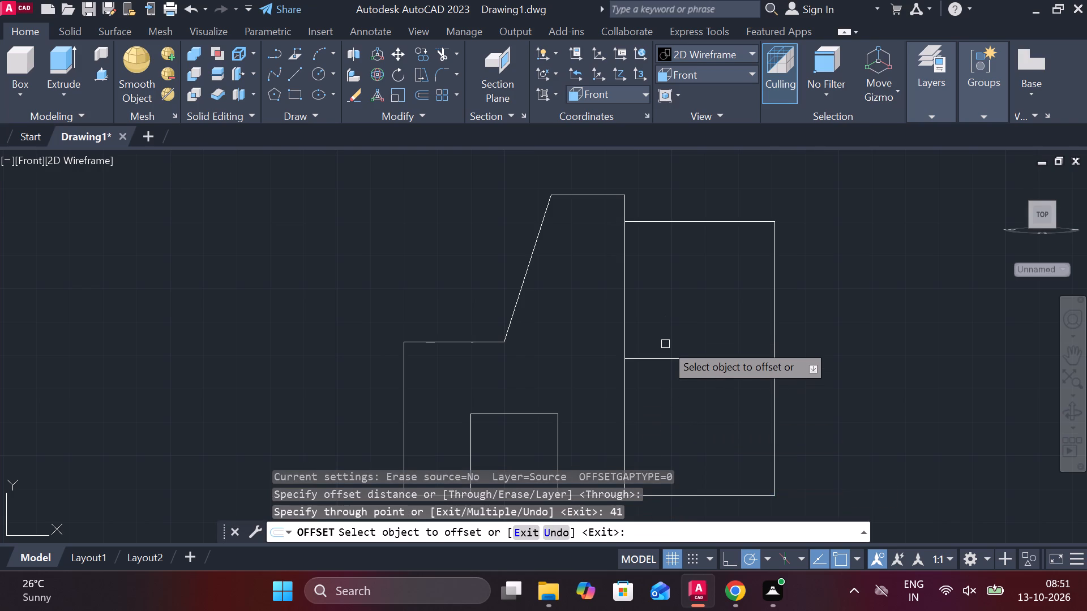
Offset the tall rectangle's left vertical line 9 to the left, and offset that copy another 9 to the left.
left_click(623, 320)
key("9")
key("Return")
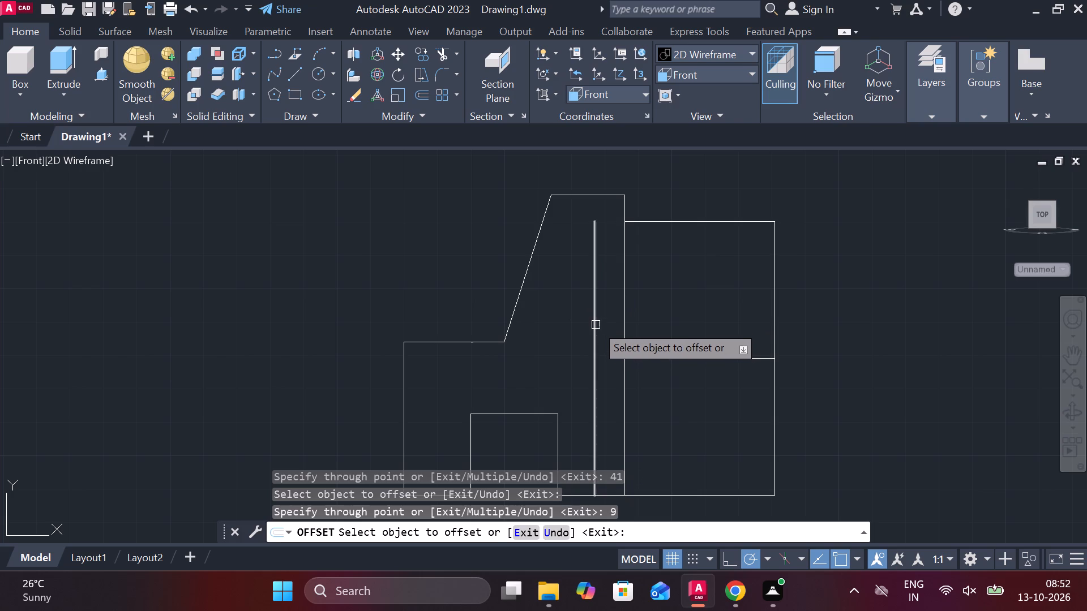
left_click(596, 325)
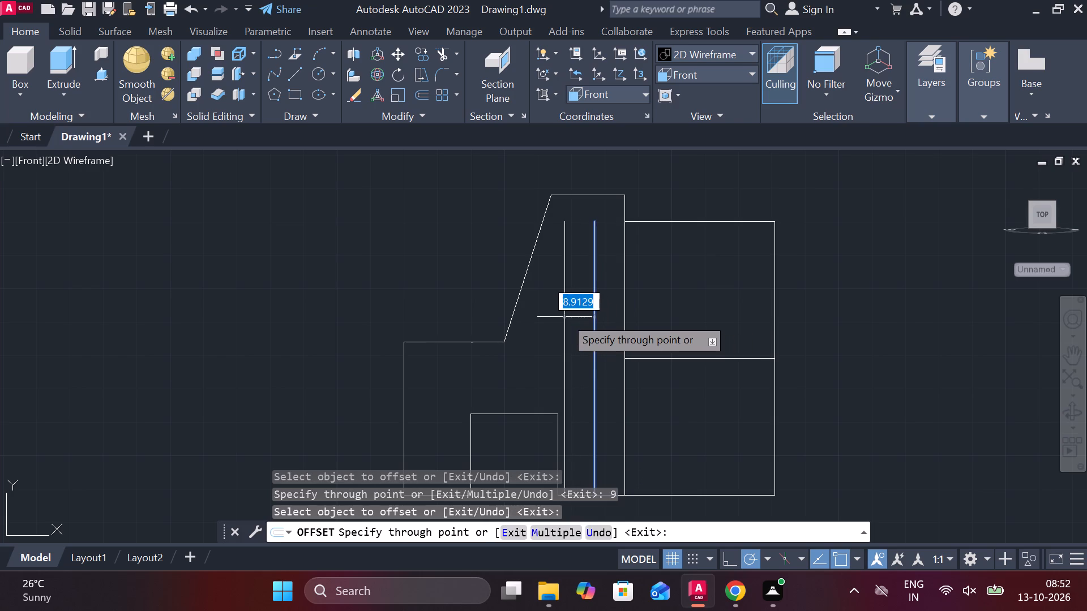
key("9")
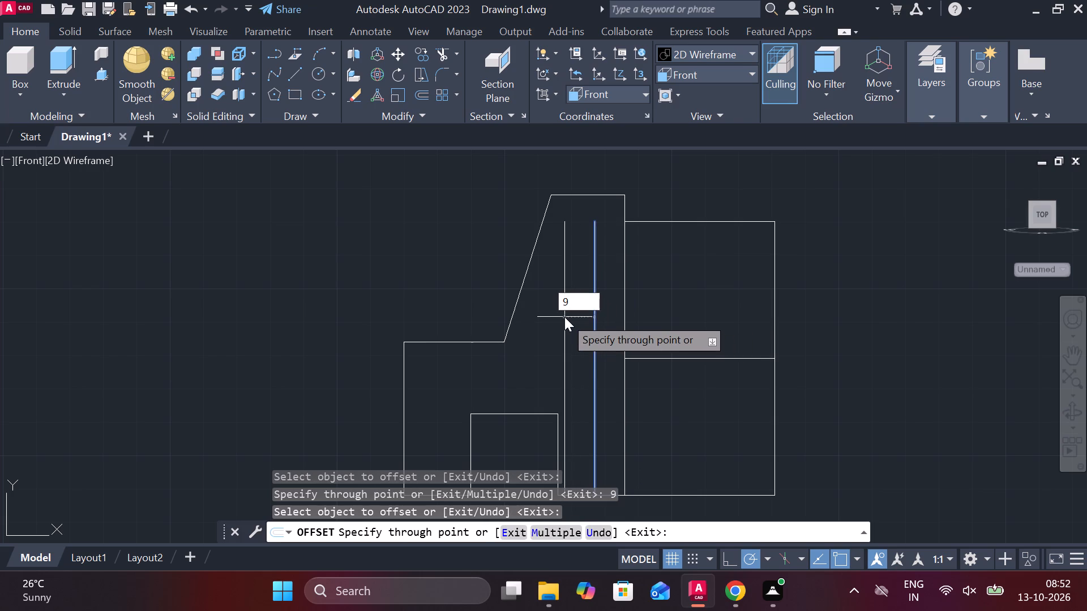
key("Return")
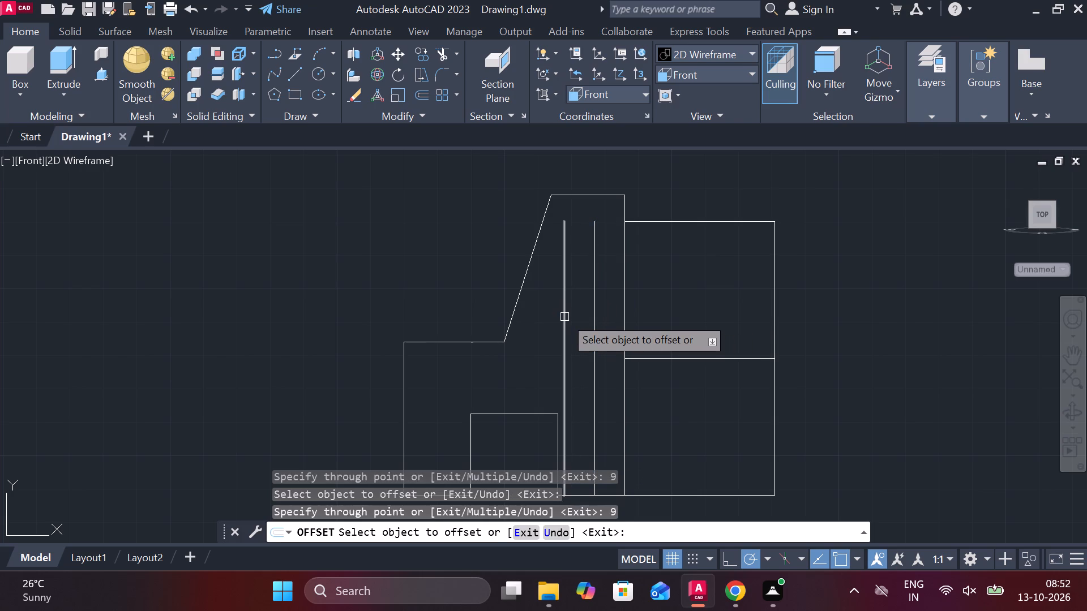
Offset the horizontal line inside the tall rectangle 30 upward.
left_click(653, 358)
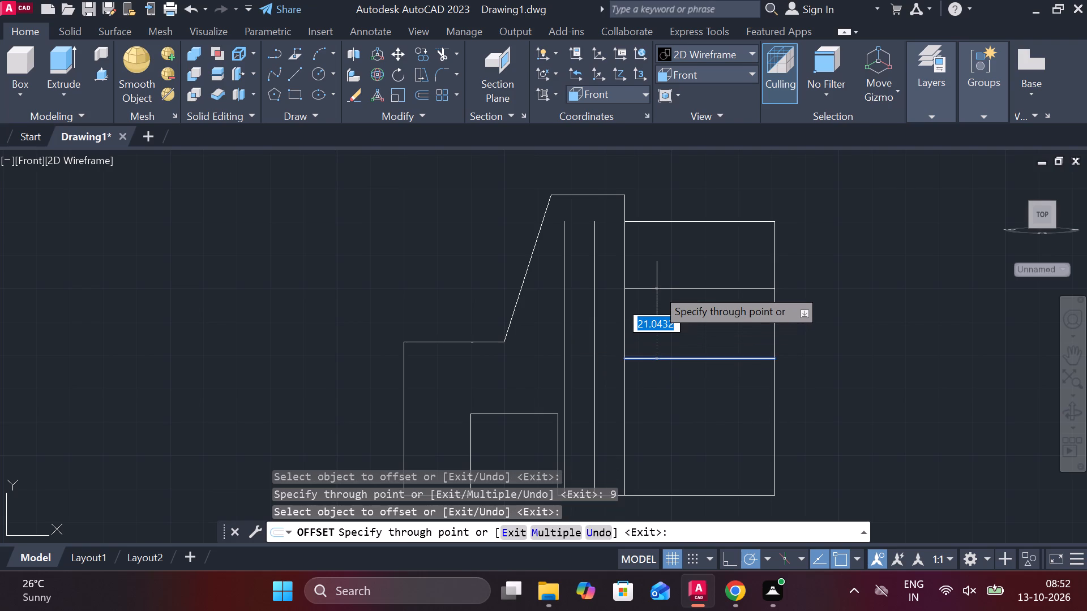
type("30")
key("Return")
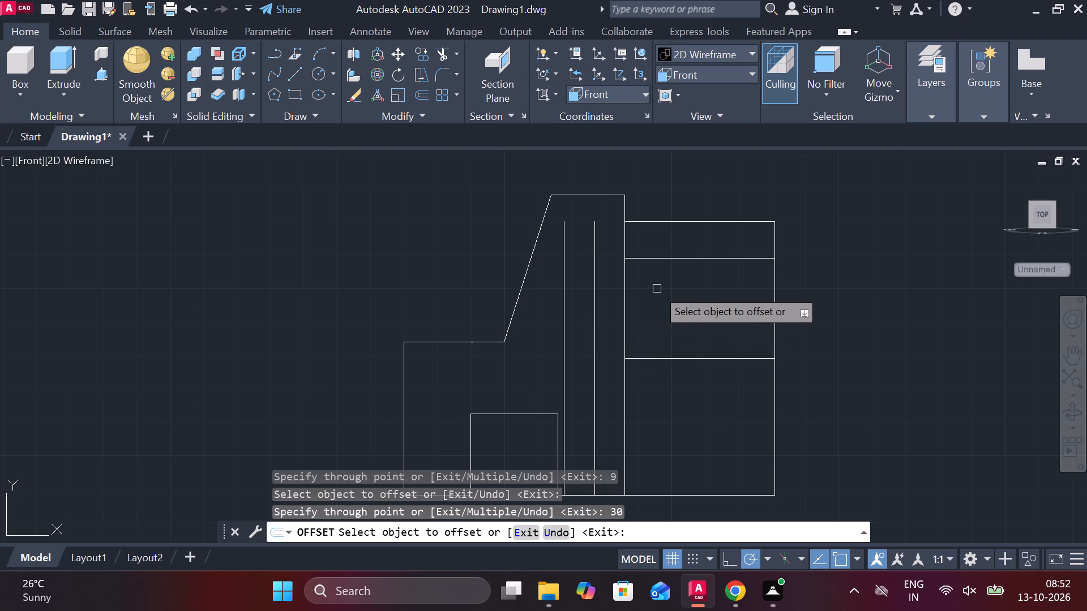
key("Escape")
Lengthen the two horizontal offset lines leftward past both vertical offset lines.
left_click(667, 261)
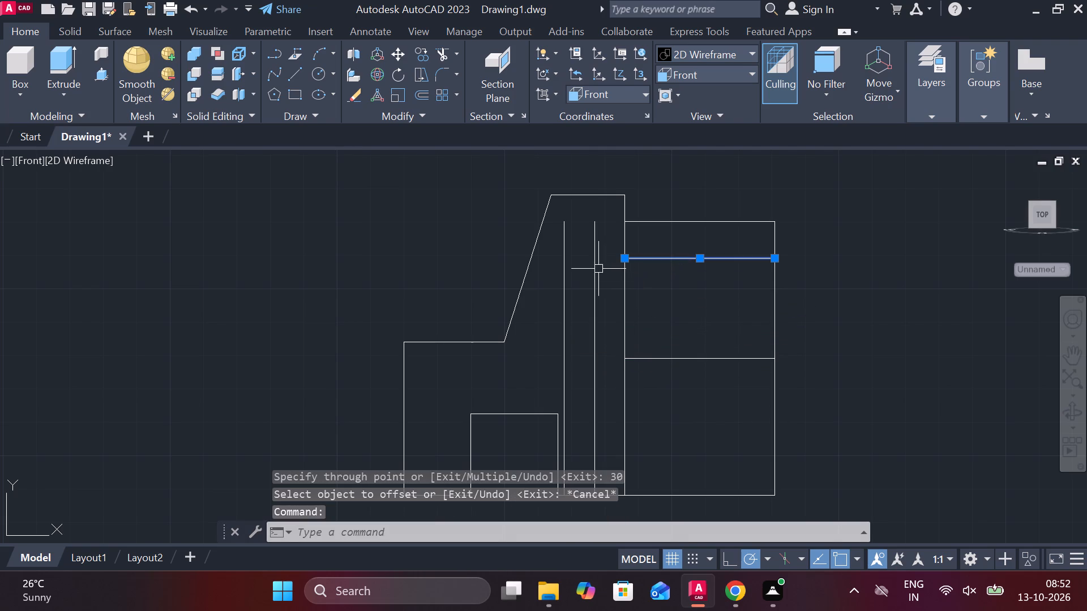
left_click(674, 298)
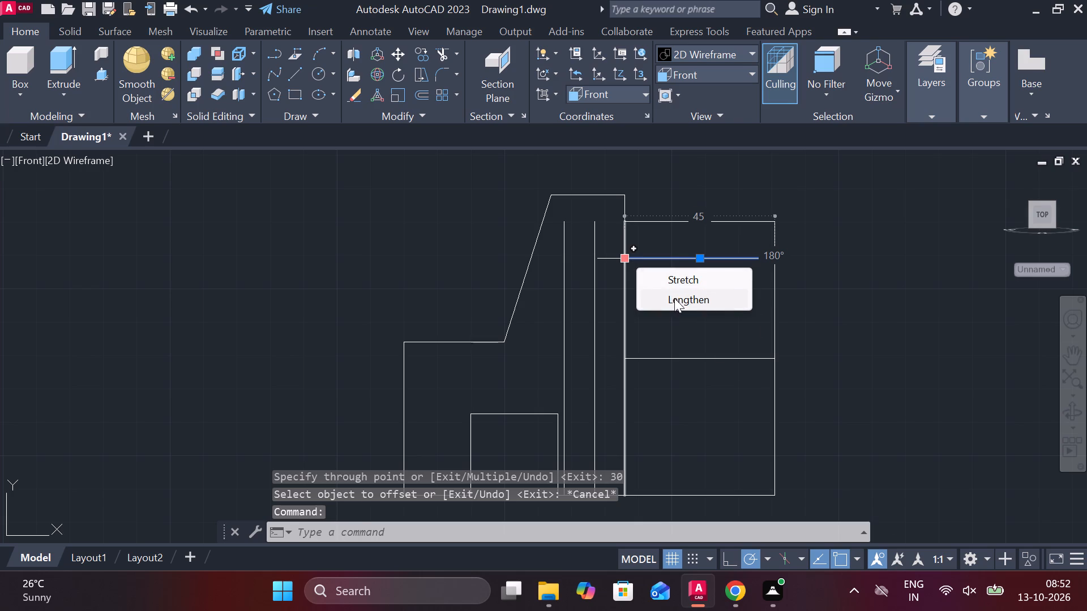
left_click(545, 301)
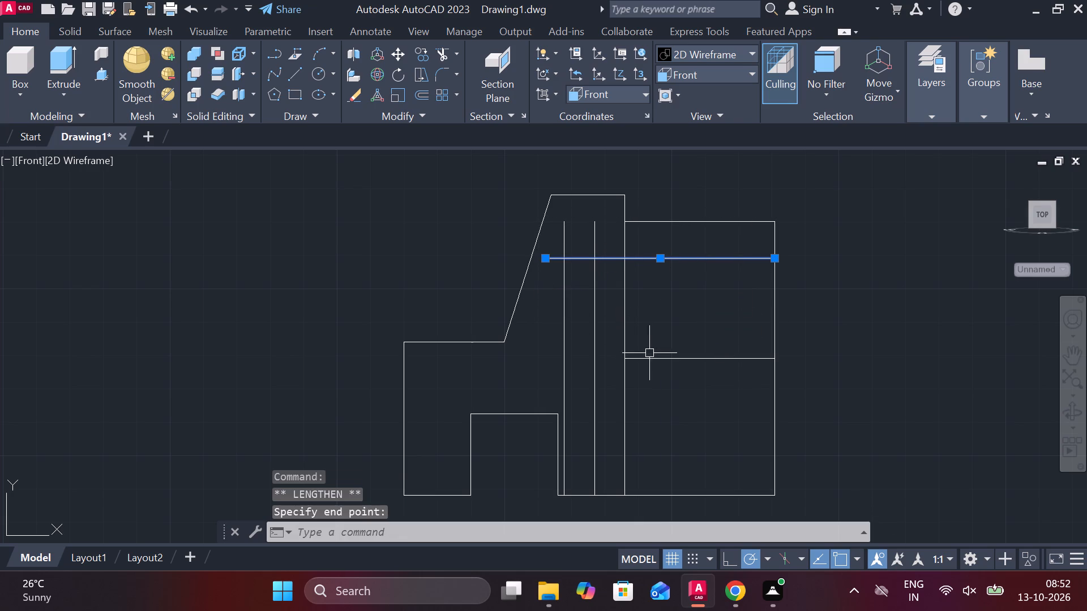
left_click(652, 355)
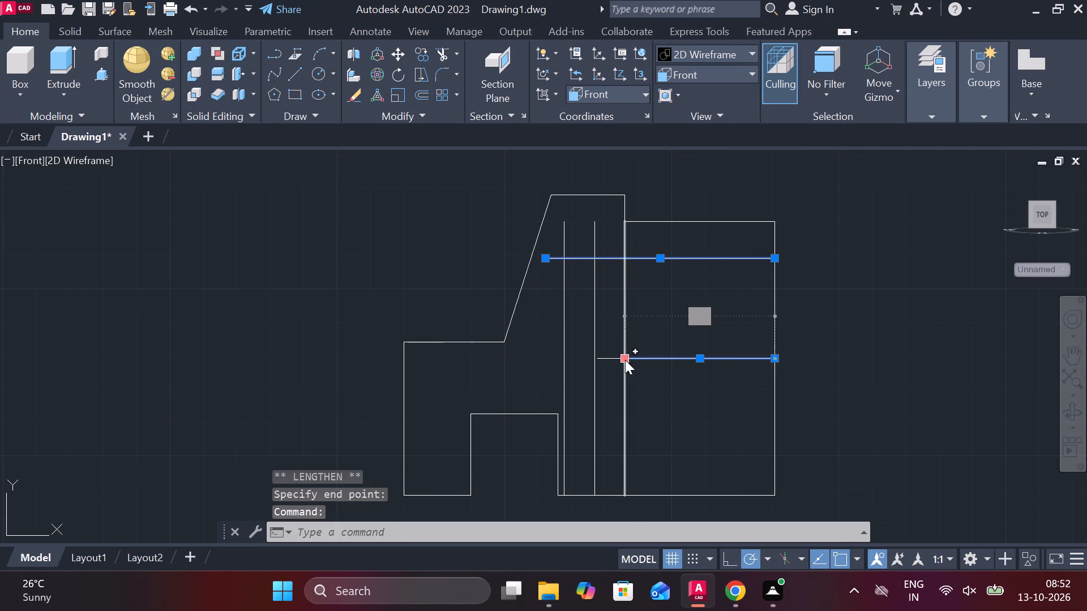
key("Escape")
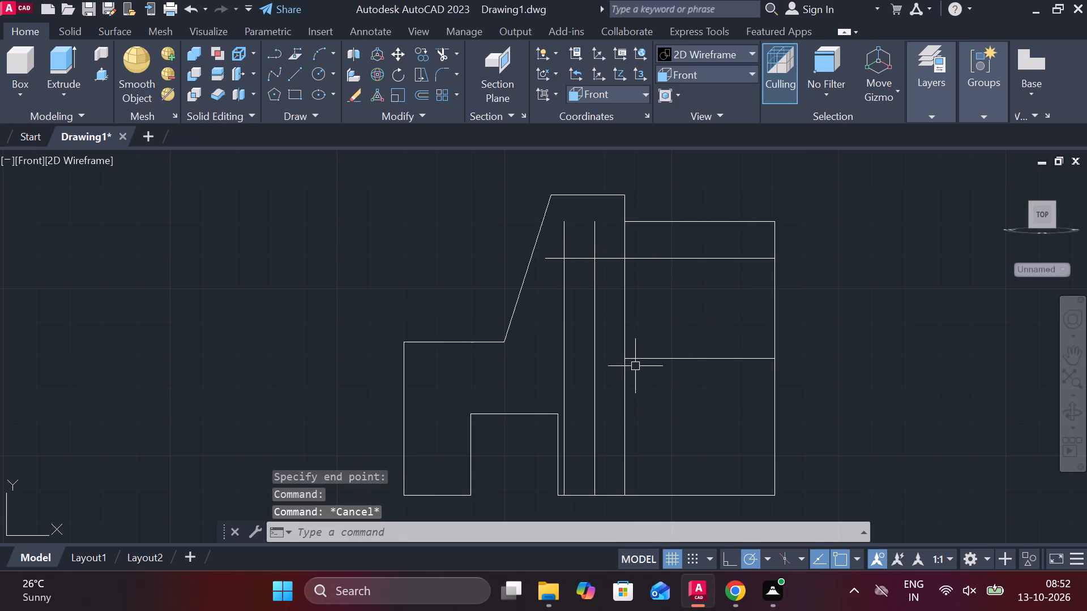
left_click(643, 360)
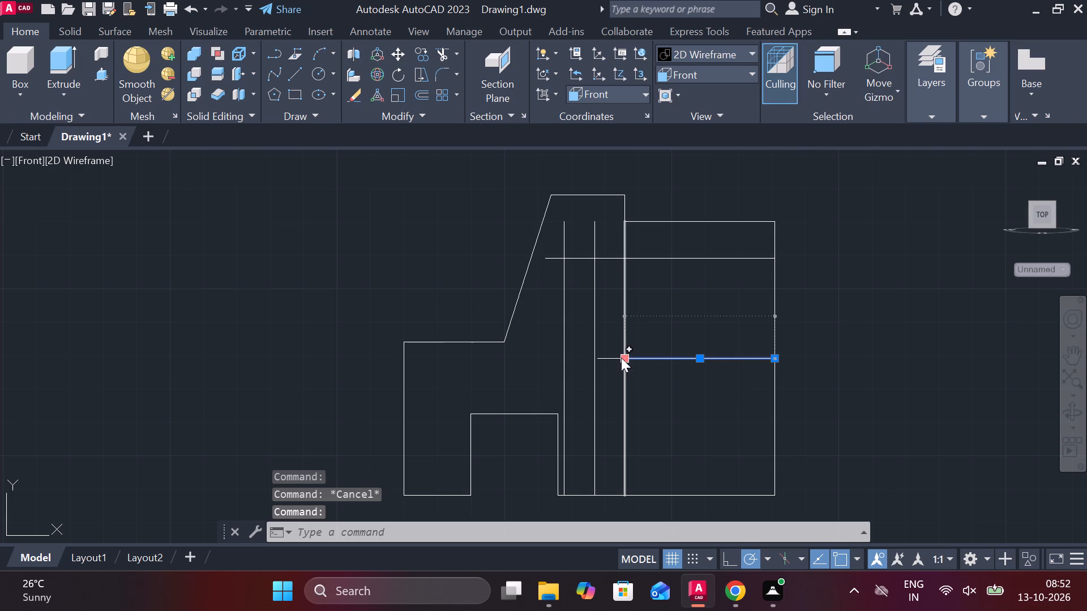
left_click(677, 399)
left_click(541, 396)
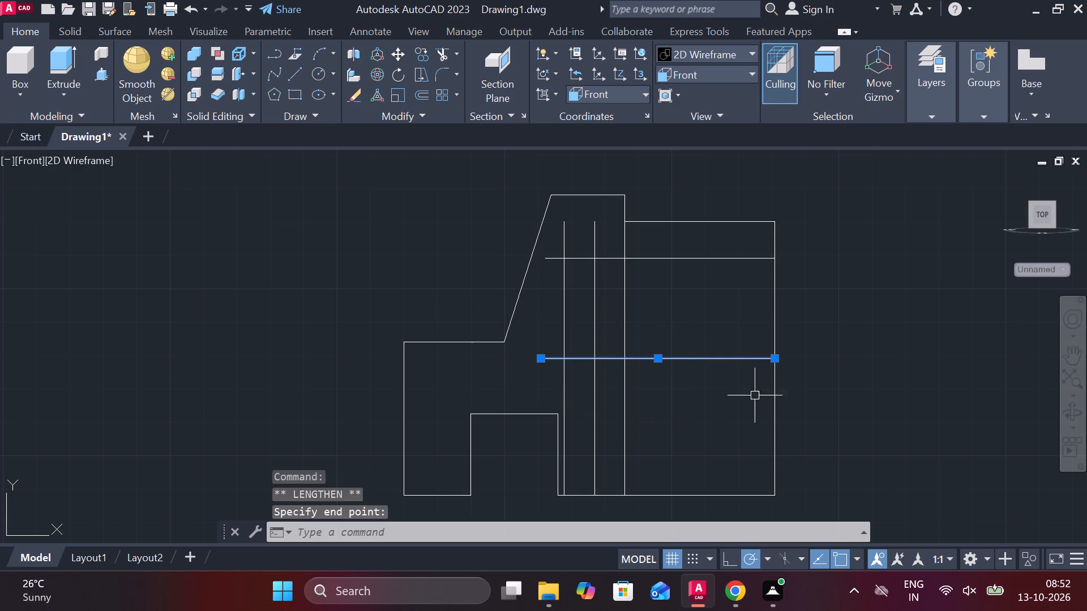
key("Escape")
Trim the excess ends of the four offset lines, leaving a closed 9 by 30 upright rectangle inside the profile.
type("tr")
key("space")
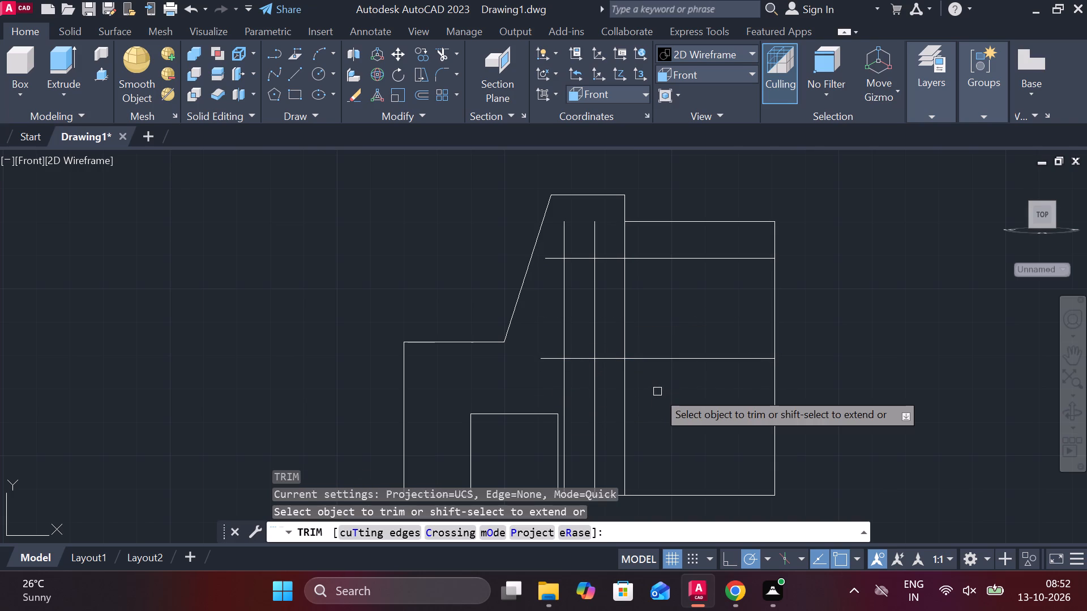
left_click(597, 378)
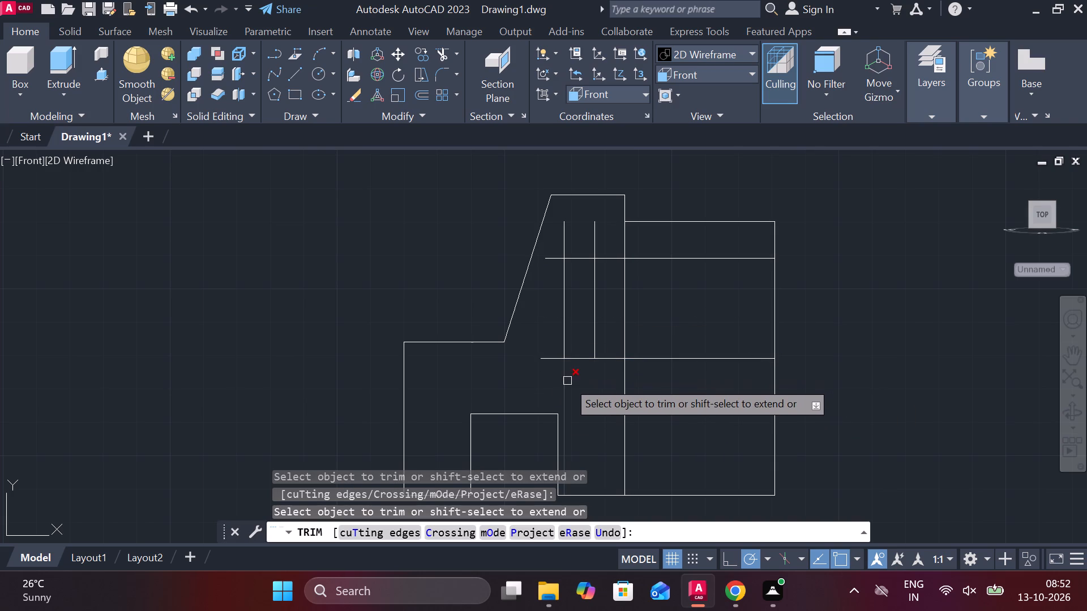
left_click(567, 381)
left_click(652, 363)
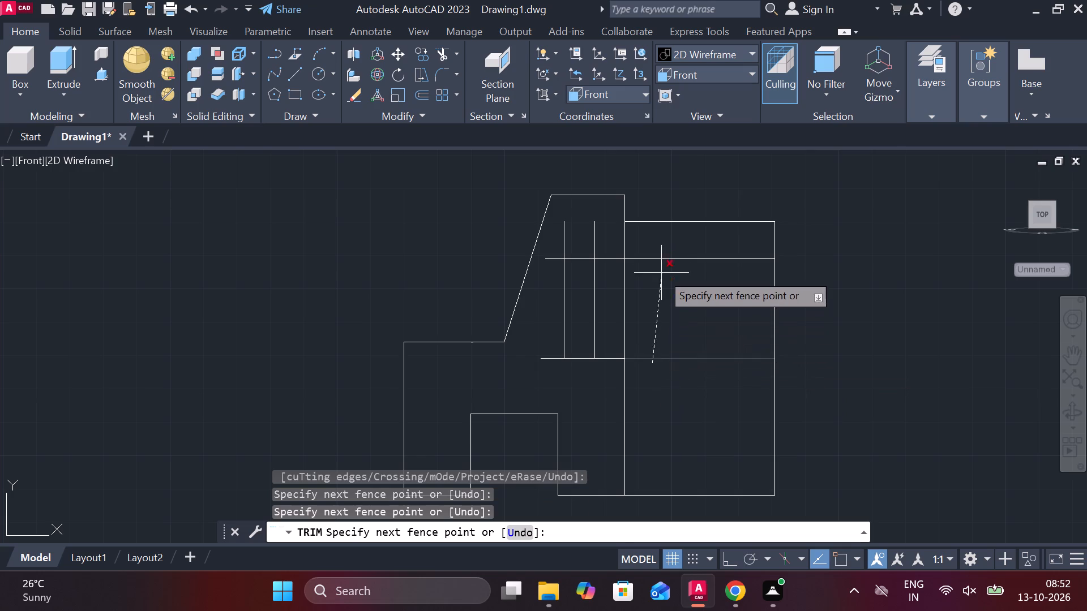
left_click(662, 249)
left_click(601, 233)
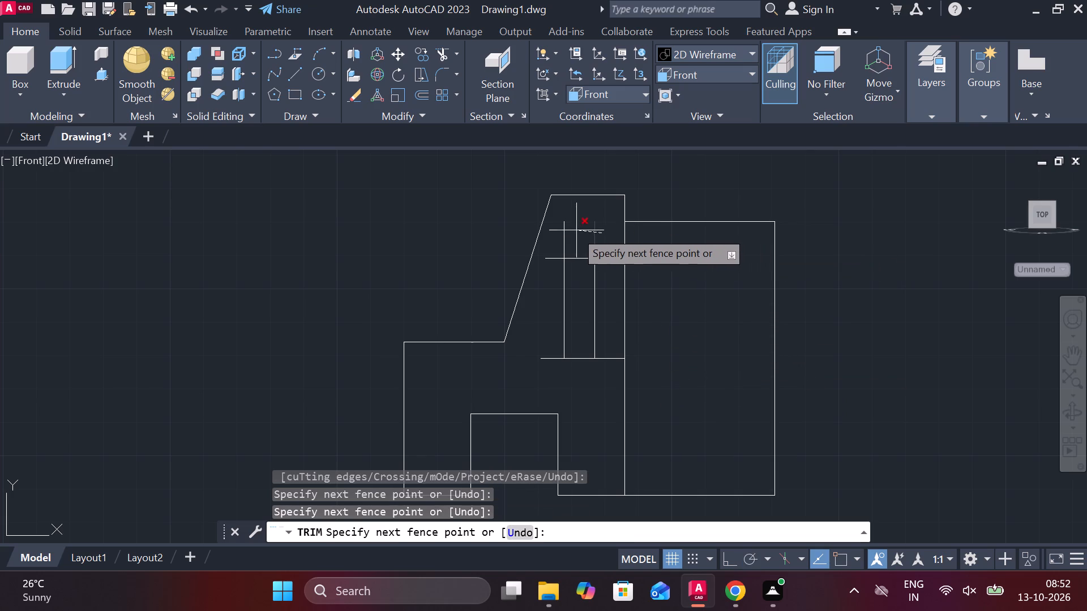
left_click(537, 239)
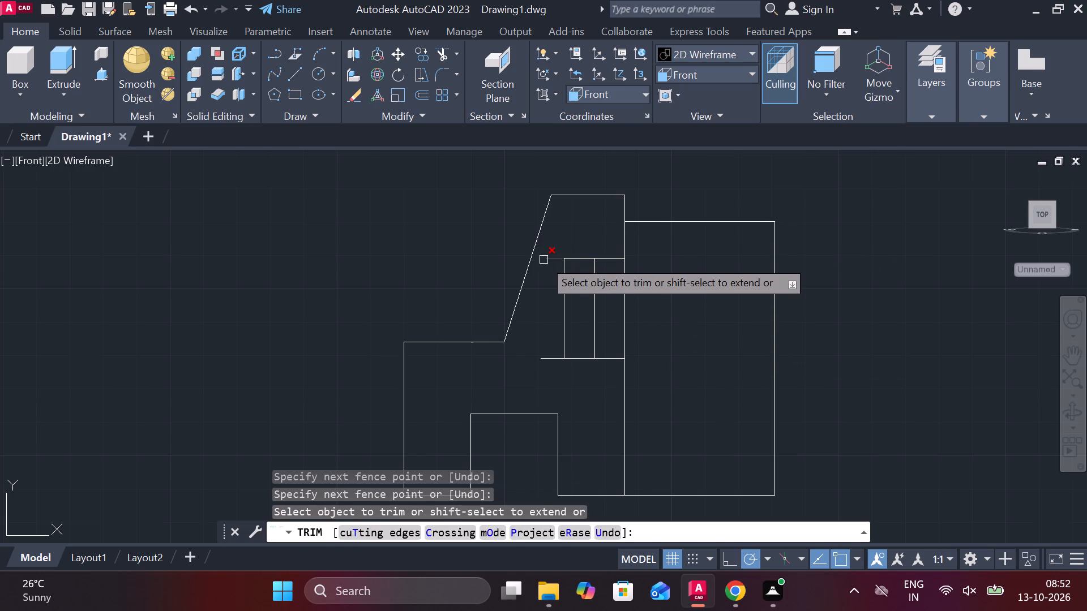
left_click(543, 260)
left_click(604, 261)
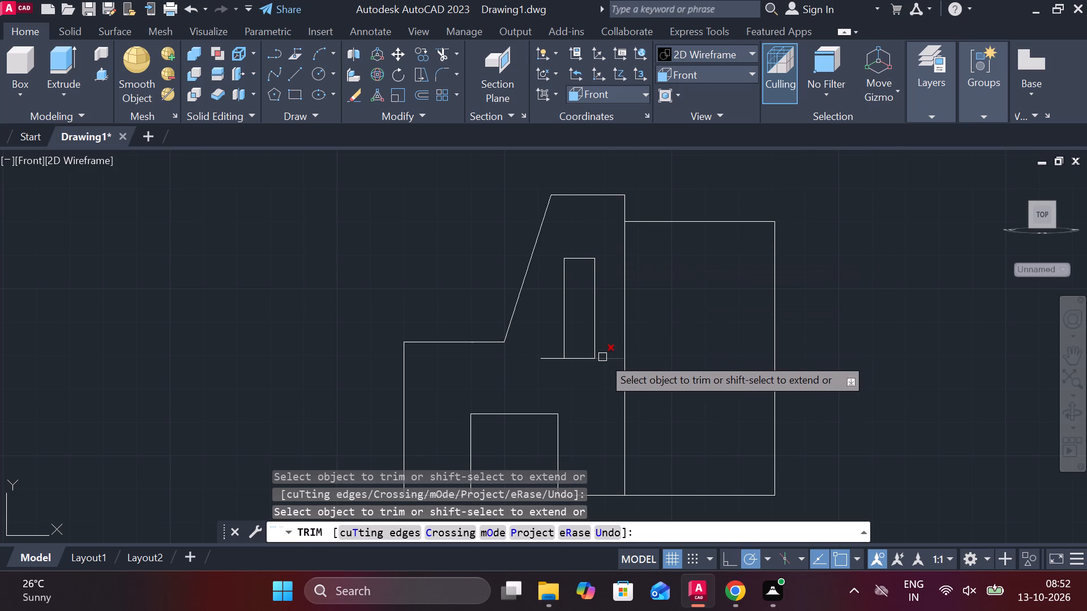
left_click(602, 359)
left_click(550, 360)
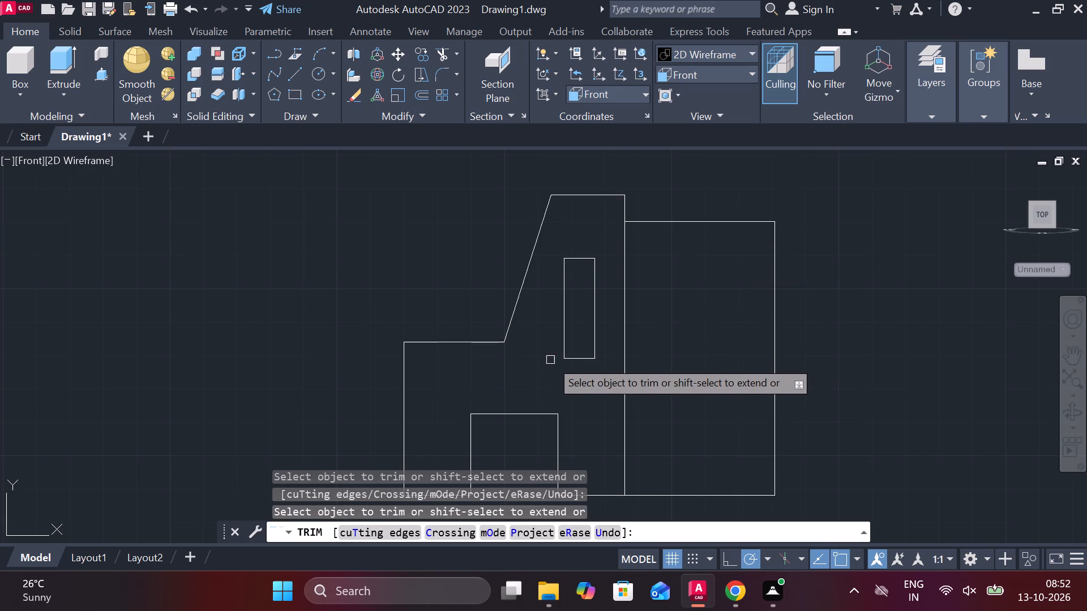
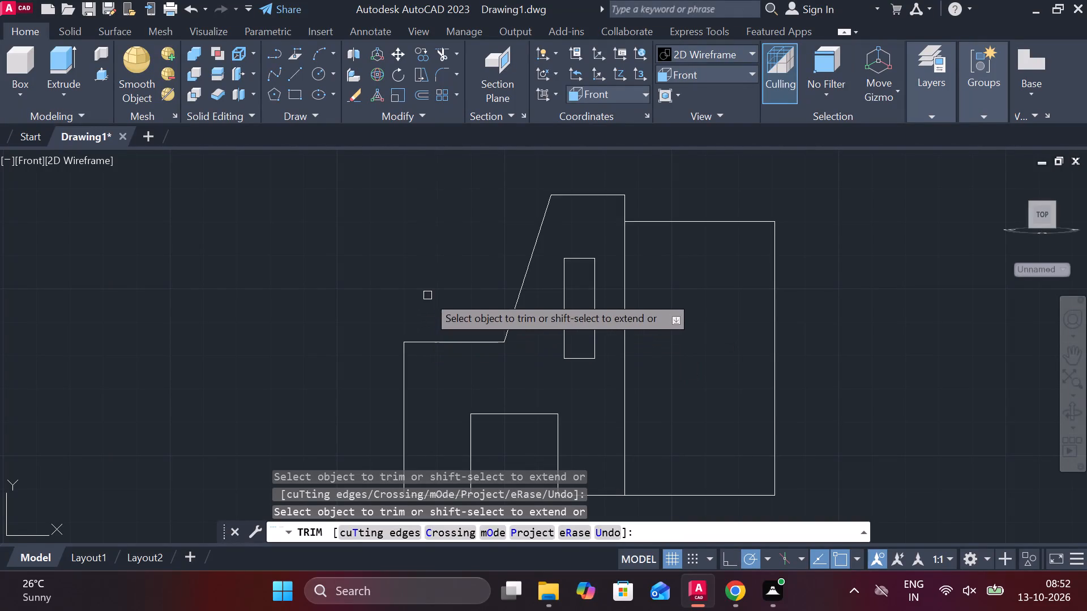
Draw a horizontal line 37 long leftward from the profile's lower-left corner.
middle_click_drag(476, 251, 500, 242)
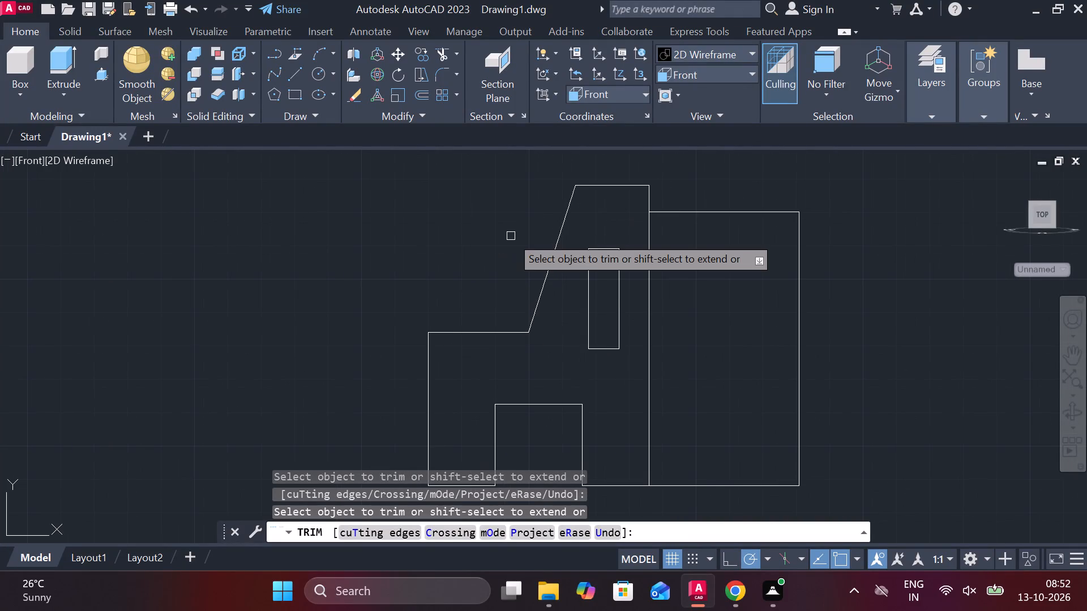
scroll(418, 246, "down", 1)
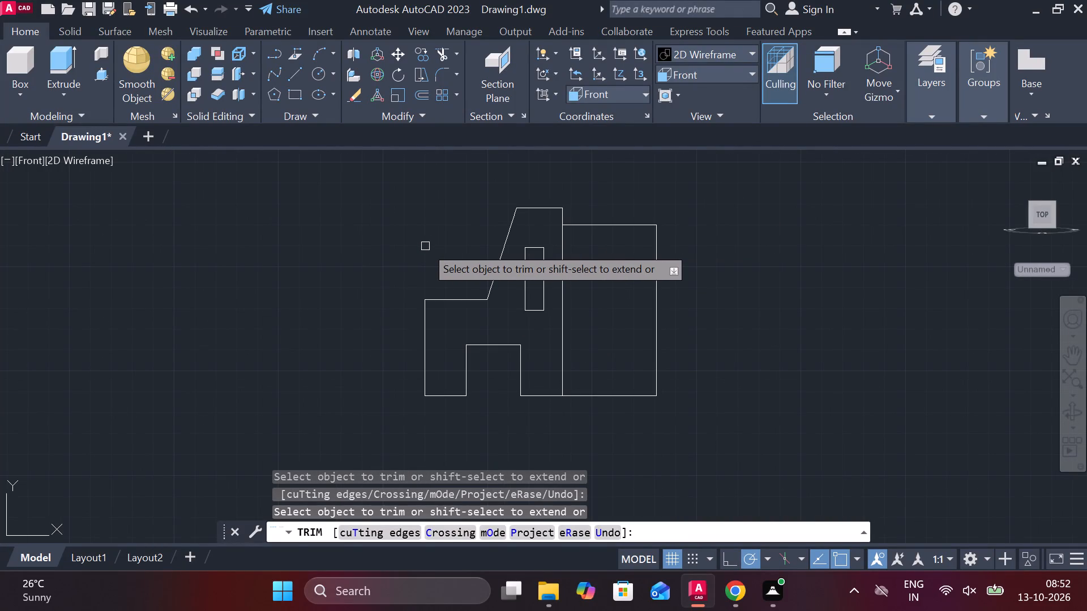
middle_click_drag(435, 248, 473, 252)
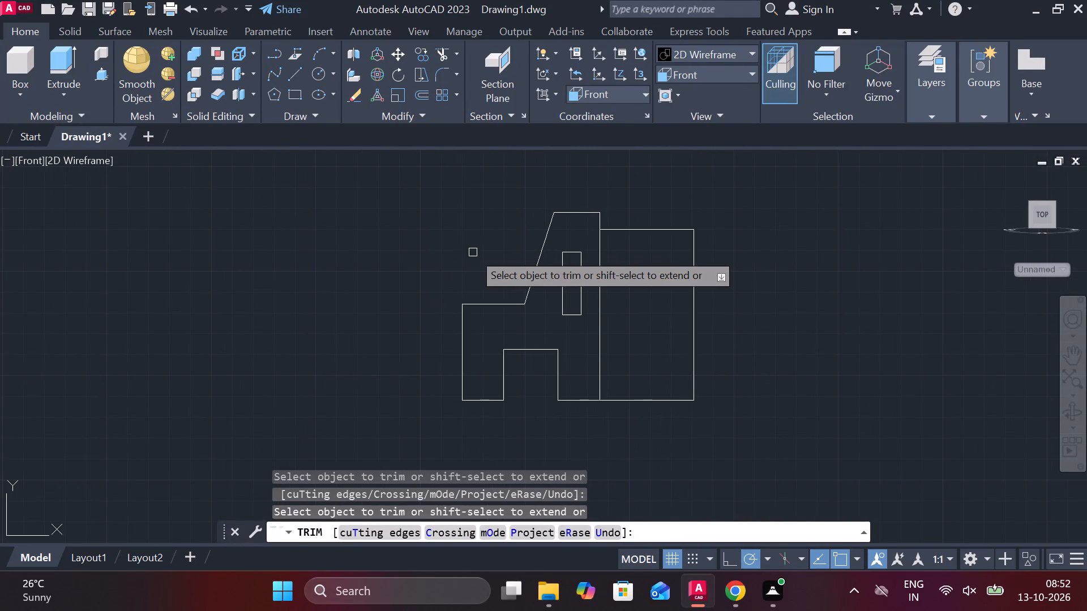
key("Escape")
key("l")
key("Return")
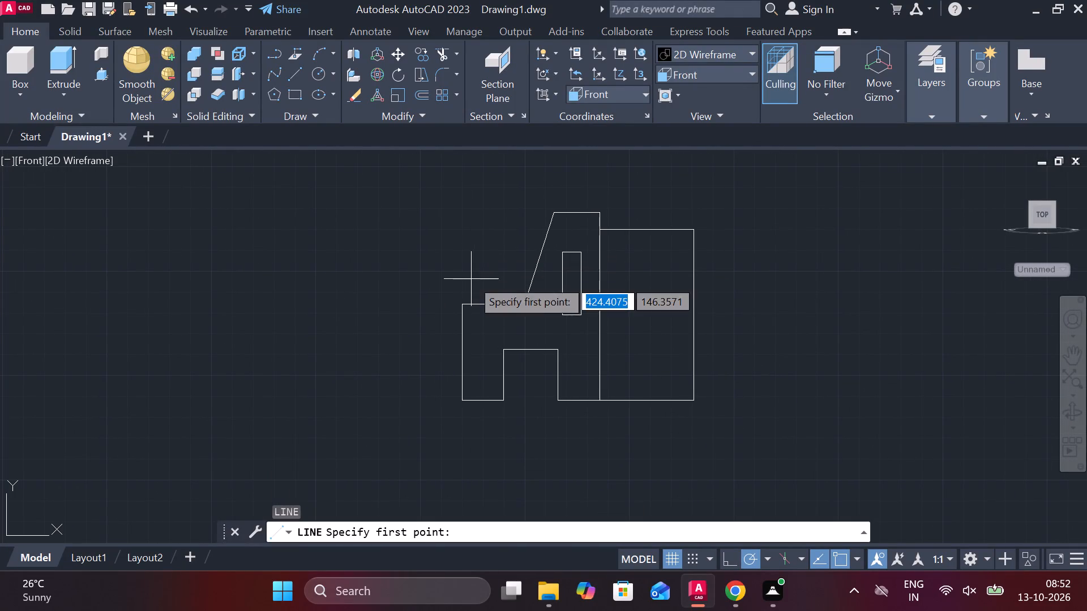
left_click(458, 400)
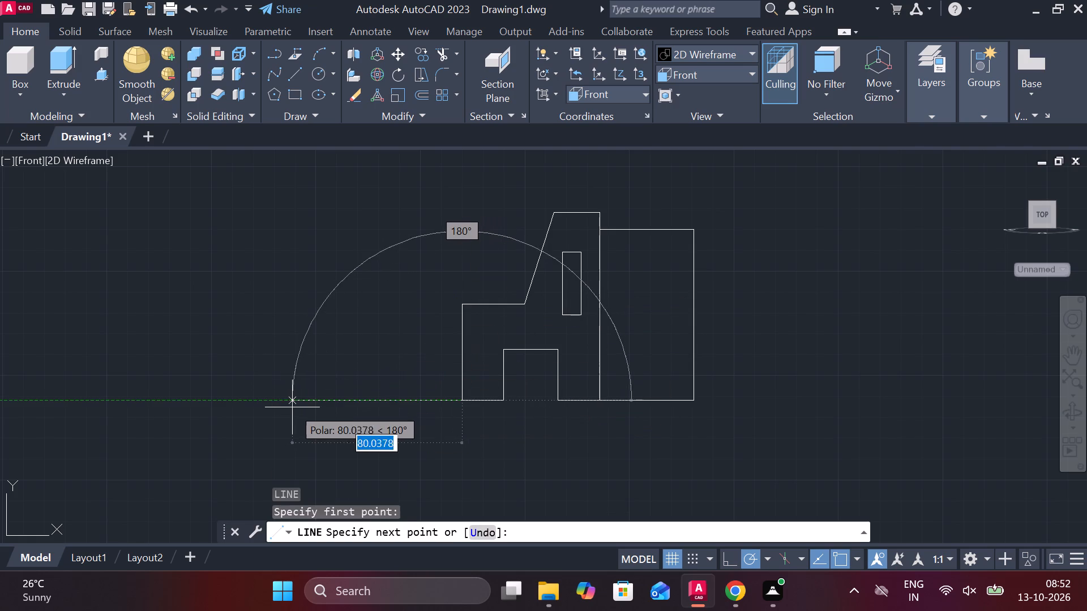
type("37")
key("Return")
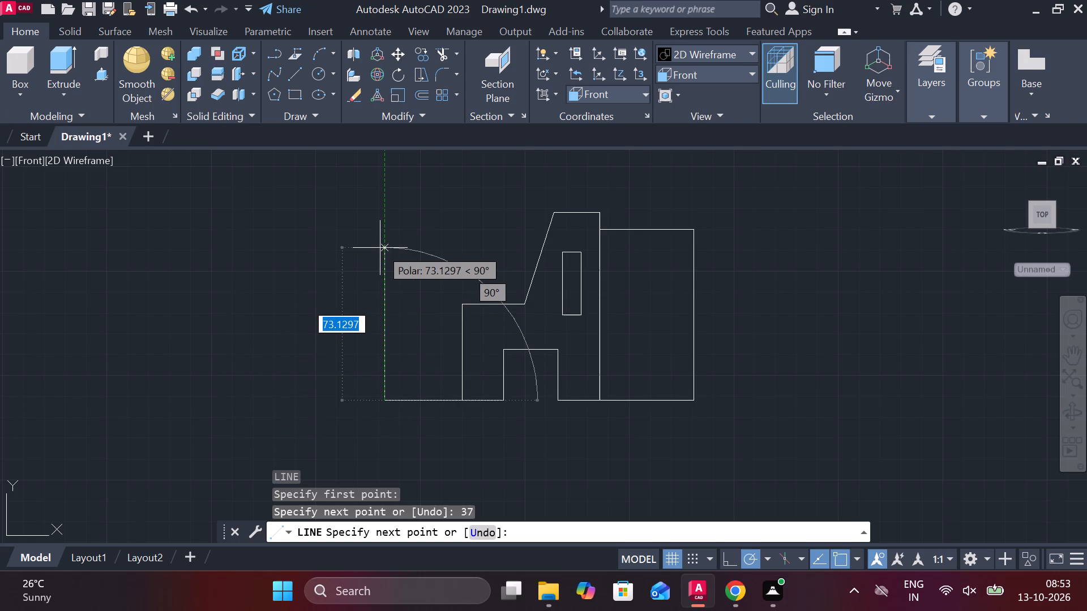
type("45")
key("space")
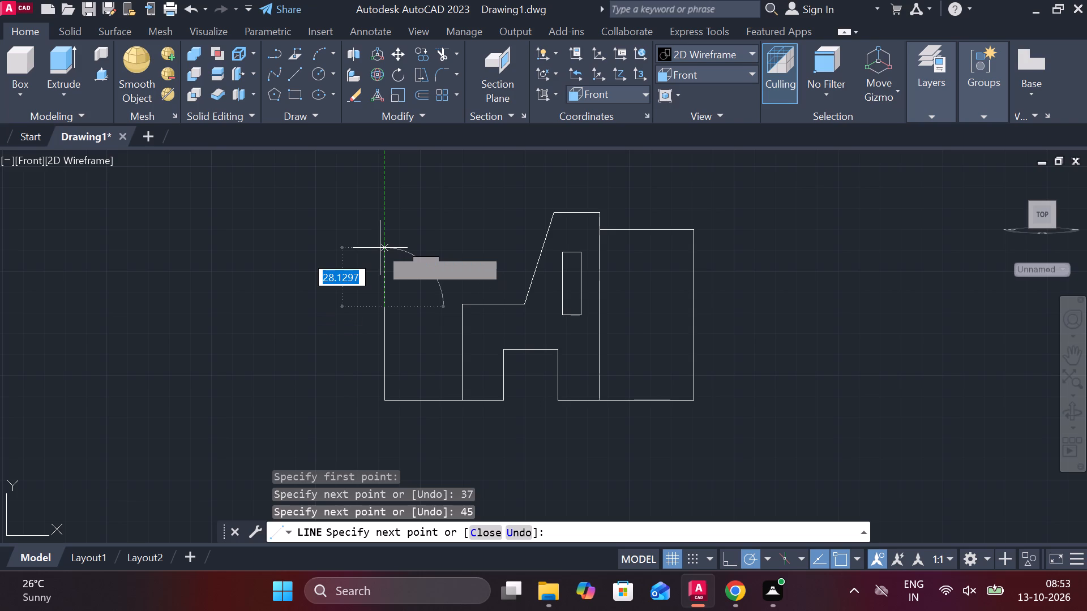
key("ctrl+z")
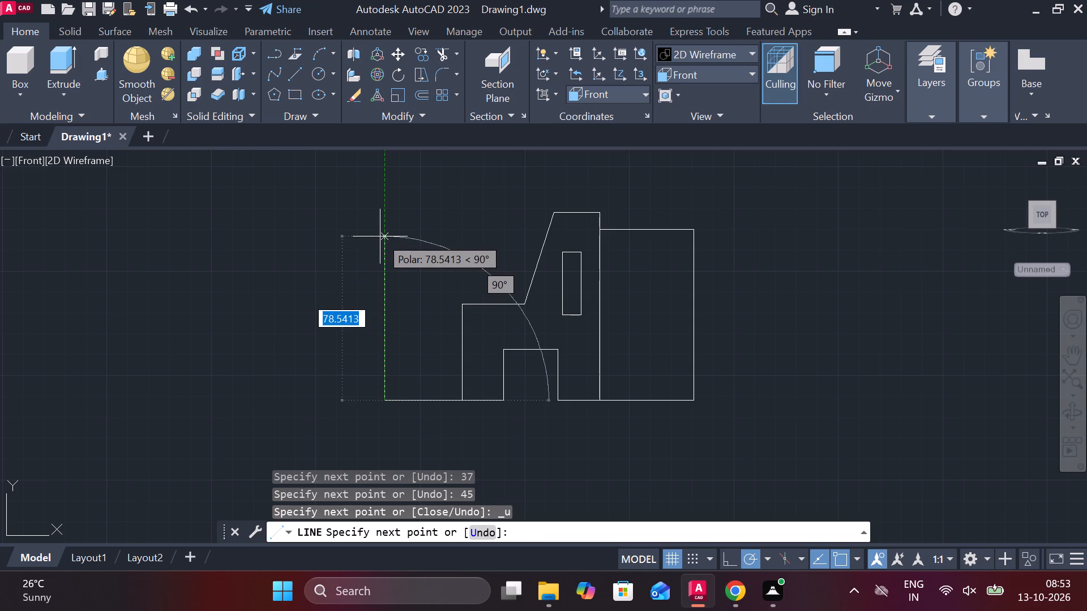
Continue the line 130 straight up from the left end of the 37 baseline extension, and end it there.
type("130")
key("Return")
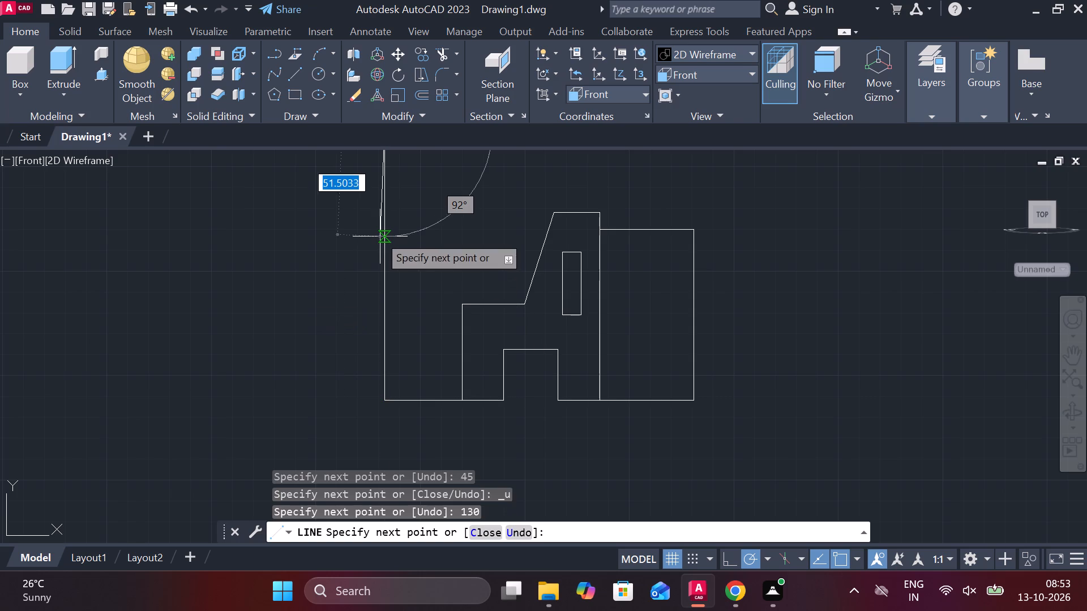
middle_click_drag(399, 231, 375, 333)
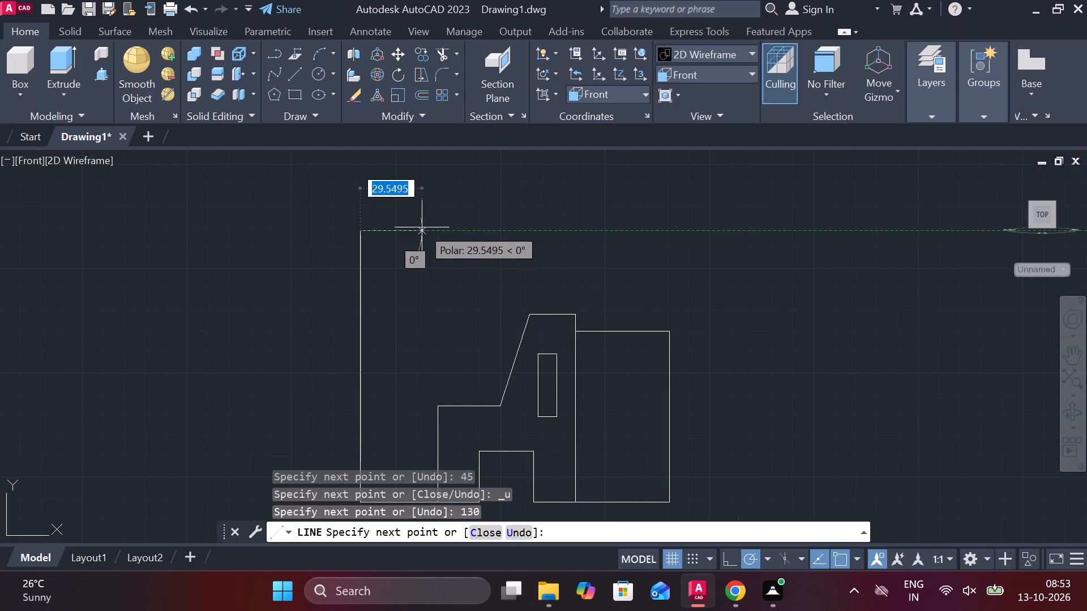
key("Escape")
Draw a 9-wide upright strip right of the 130 vertical line, starting 41 above its lower end and closing at its top end.
scroll(413, 246, "down", 2)
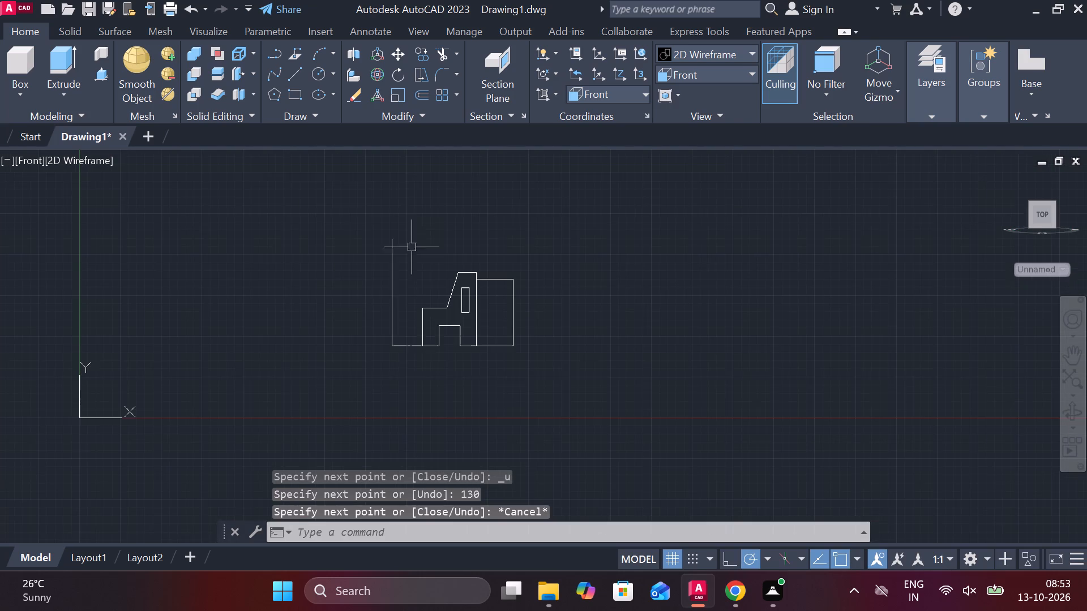
scroll(397, 296, "up", 2)
key("l")
key("Return")
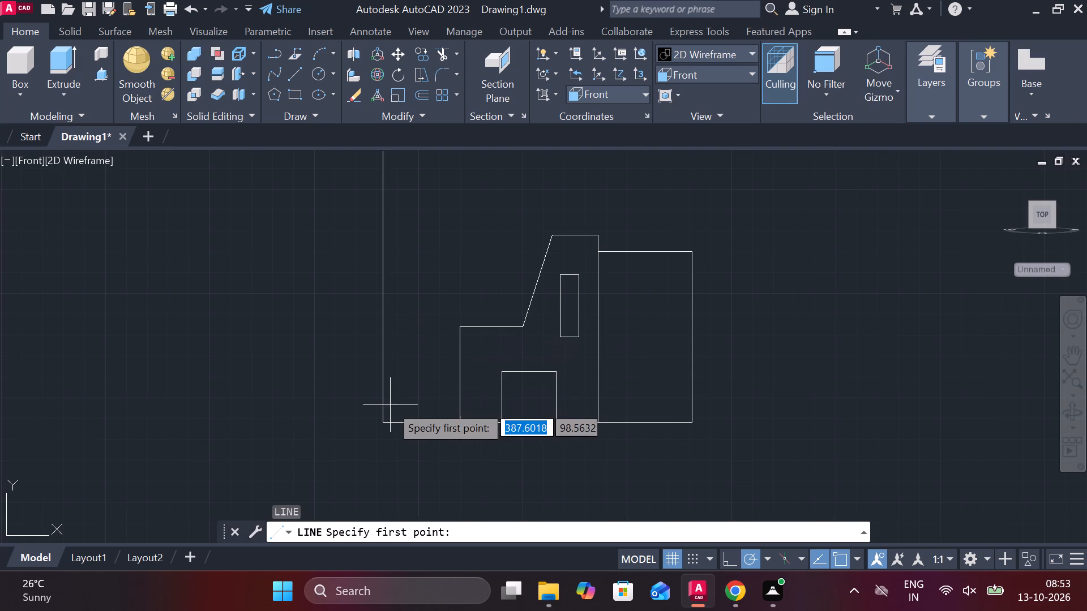
scroll(383, 413, "down", 1)
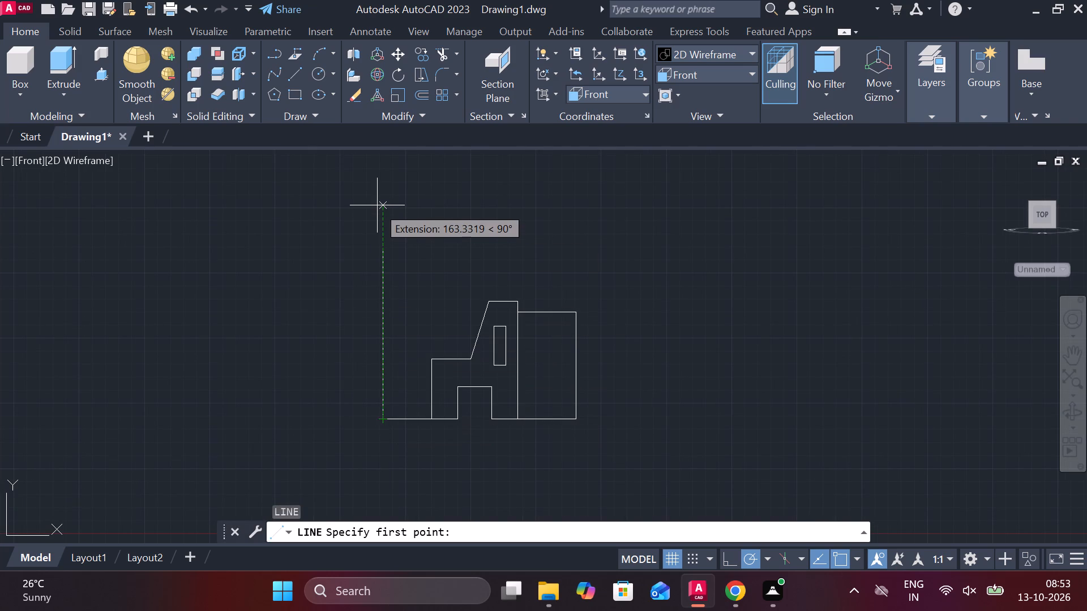
type("41")
key("space")
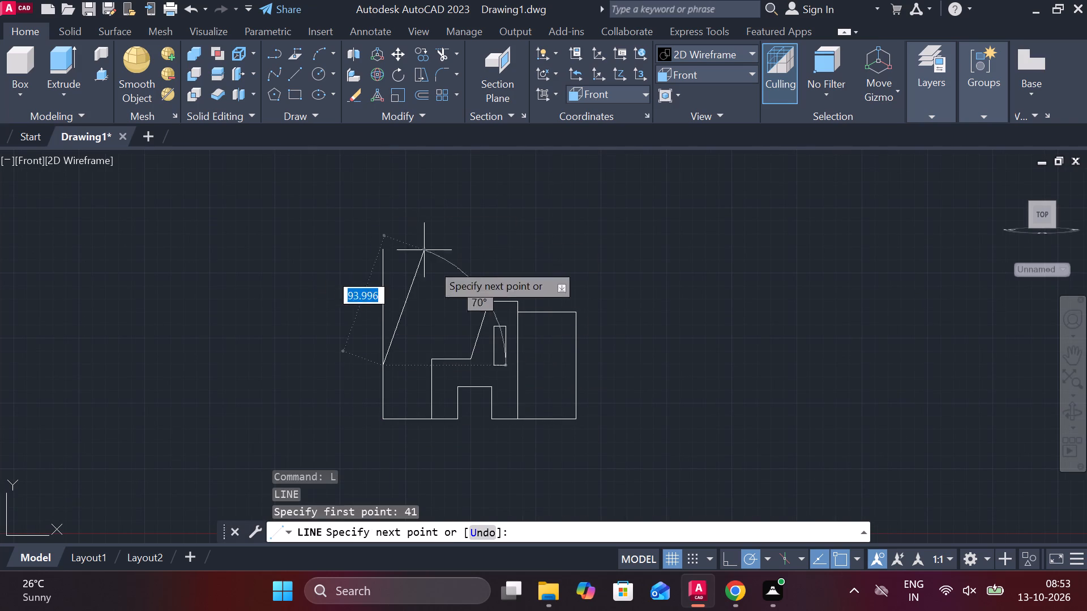
scroll(388, 372, "up", 2)
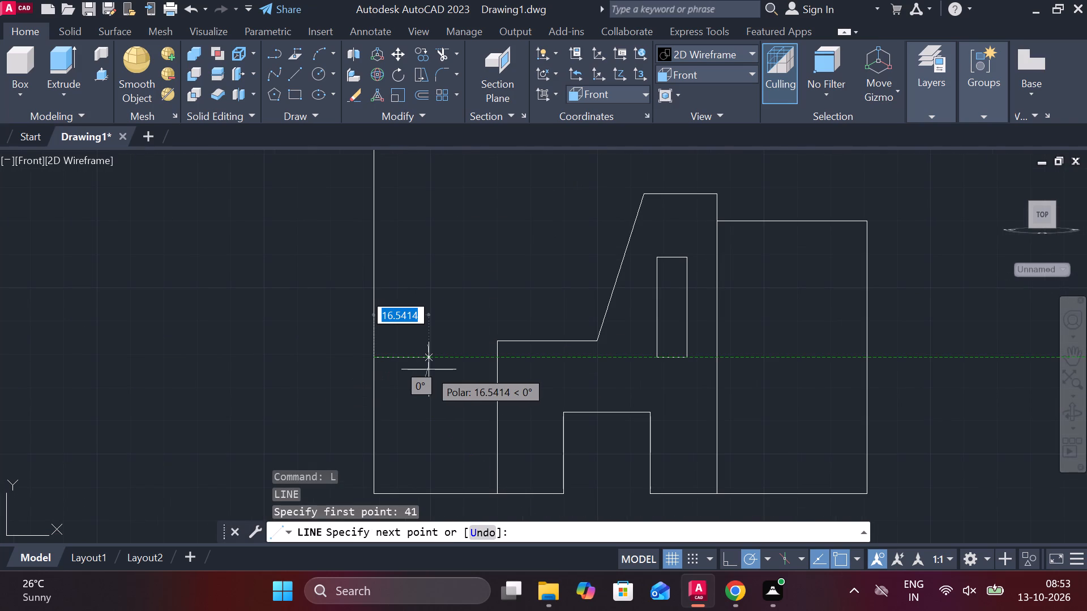
key("9")
key("Return")
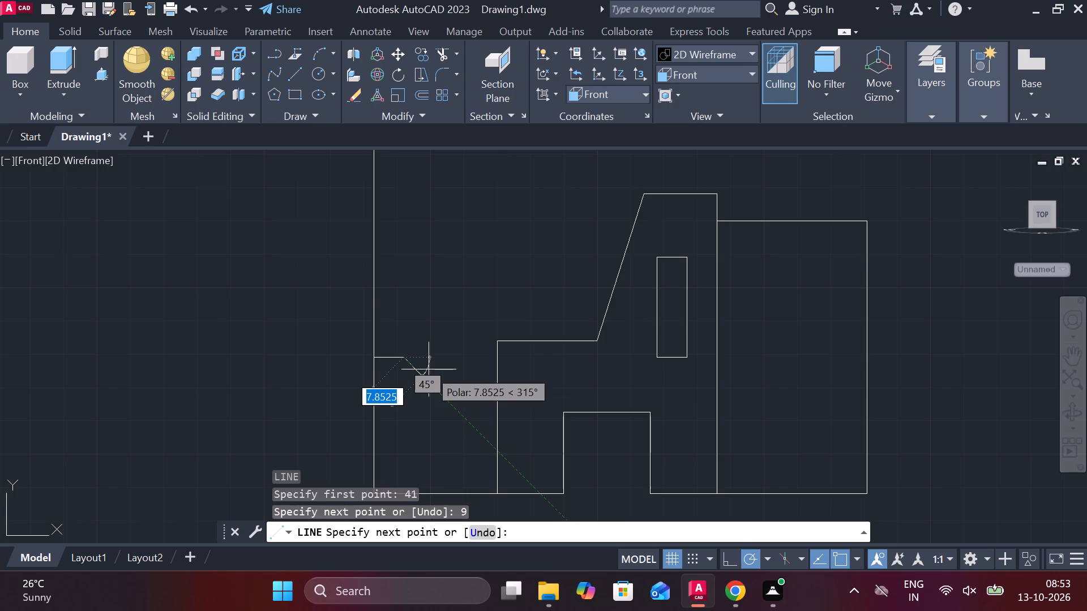
middle_click_drag(423, 270, 423, 397)
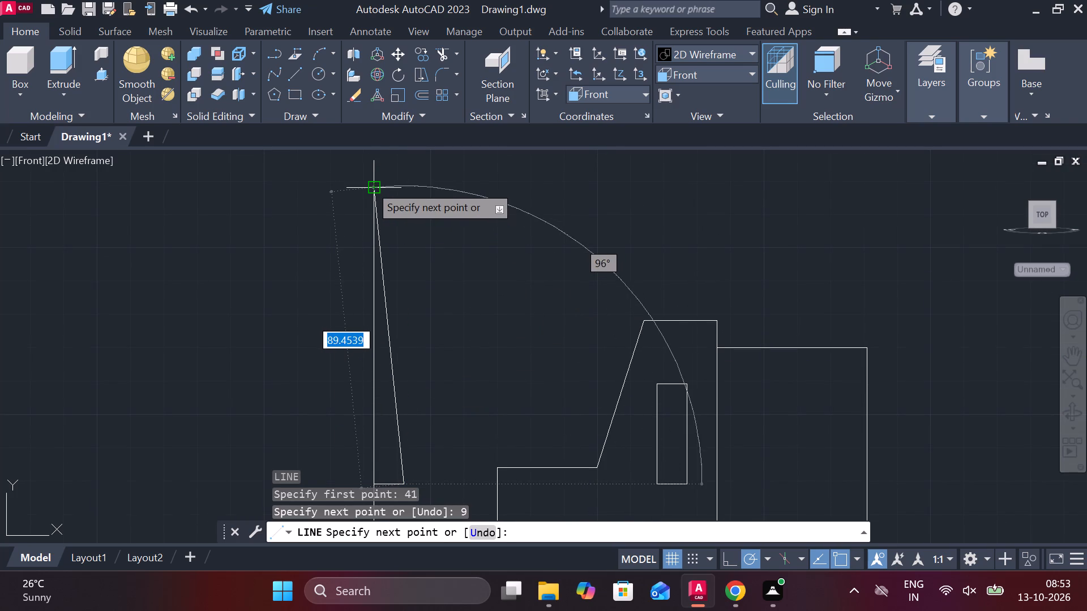
left_click(409, 187)
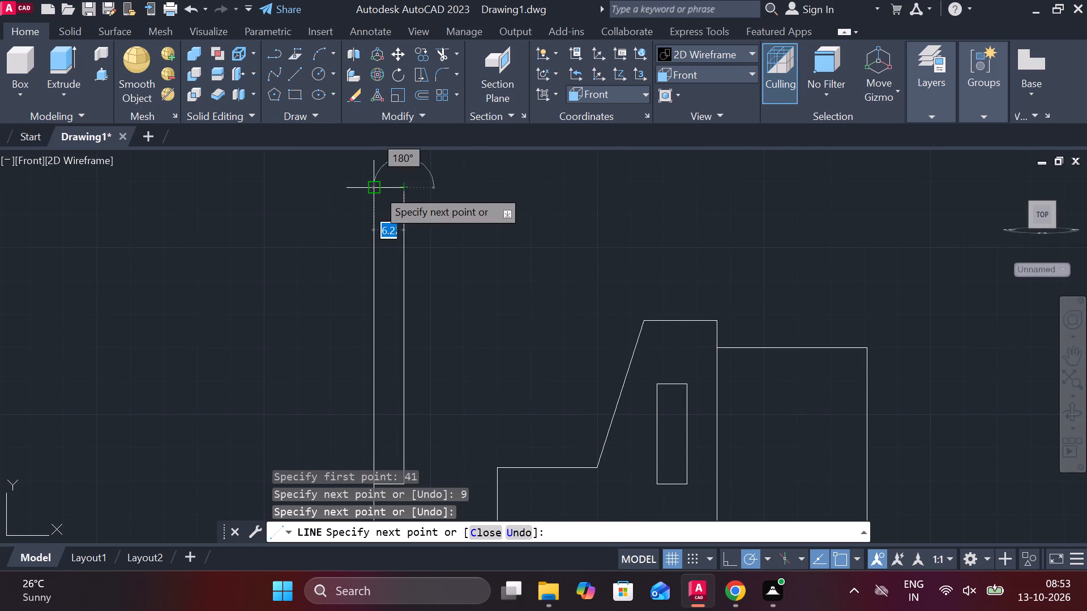
left_click(373, 189)
key("Escape")
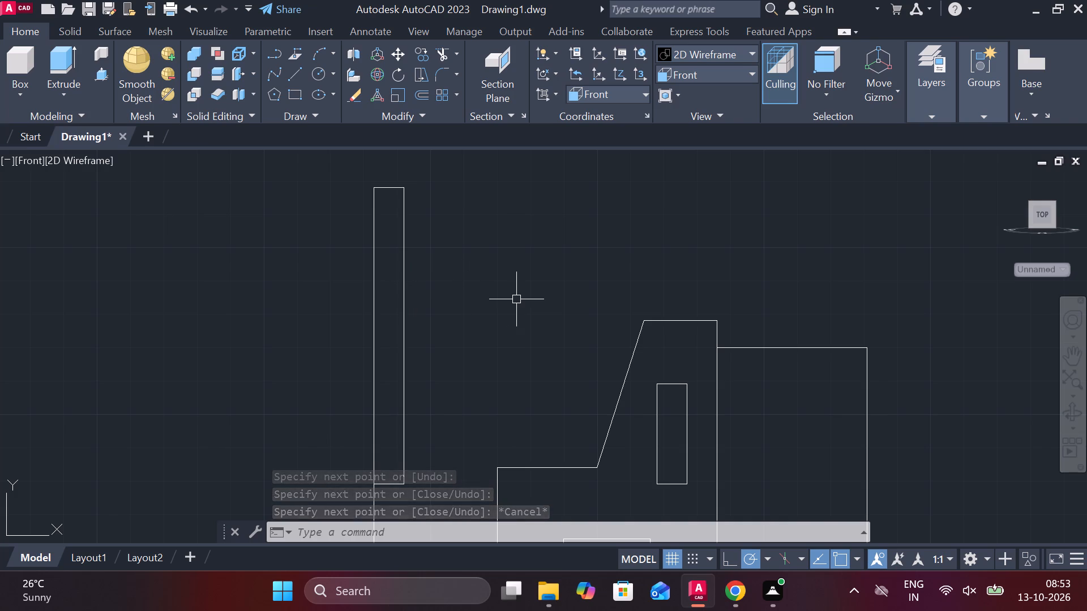
Draw a horizontal line 11 long rightward from the top-right corner of the 9-wide strip.
key("l")
key("Return")
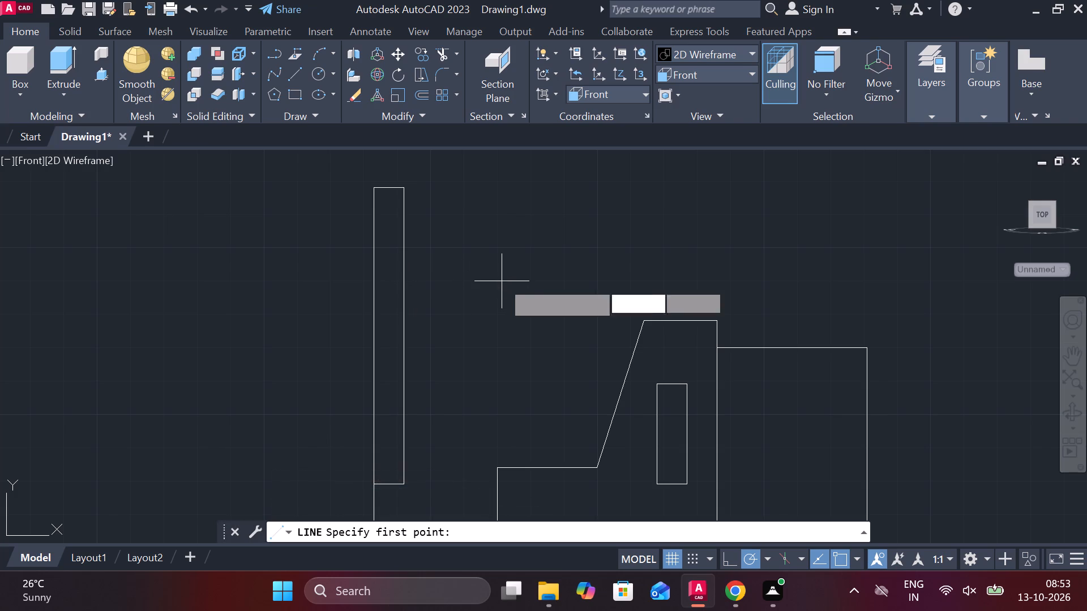
left_click(406, 186)
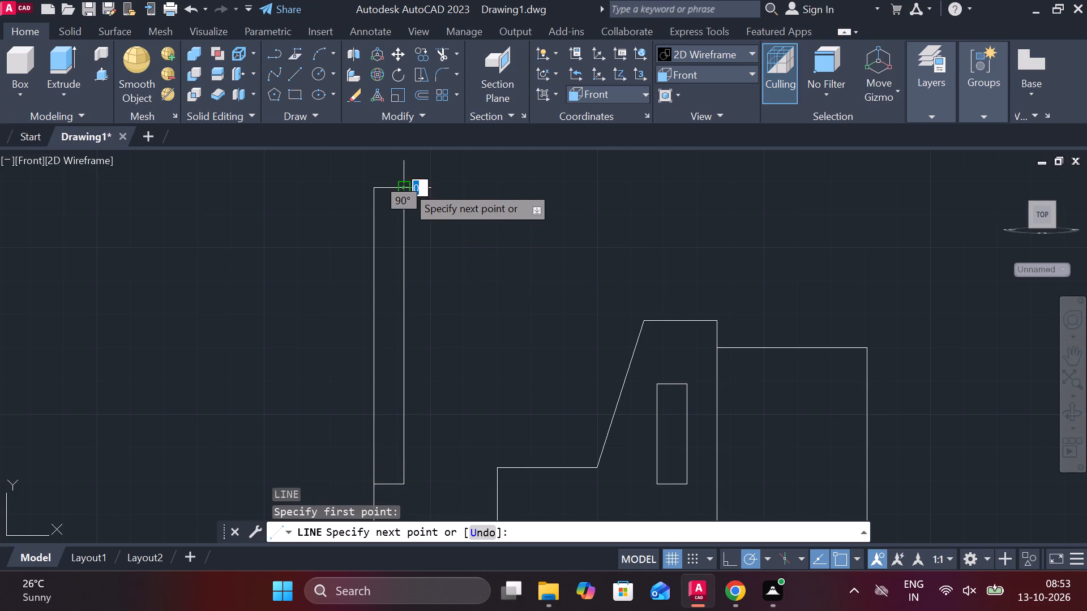
type("11")
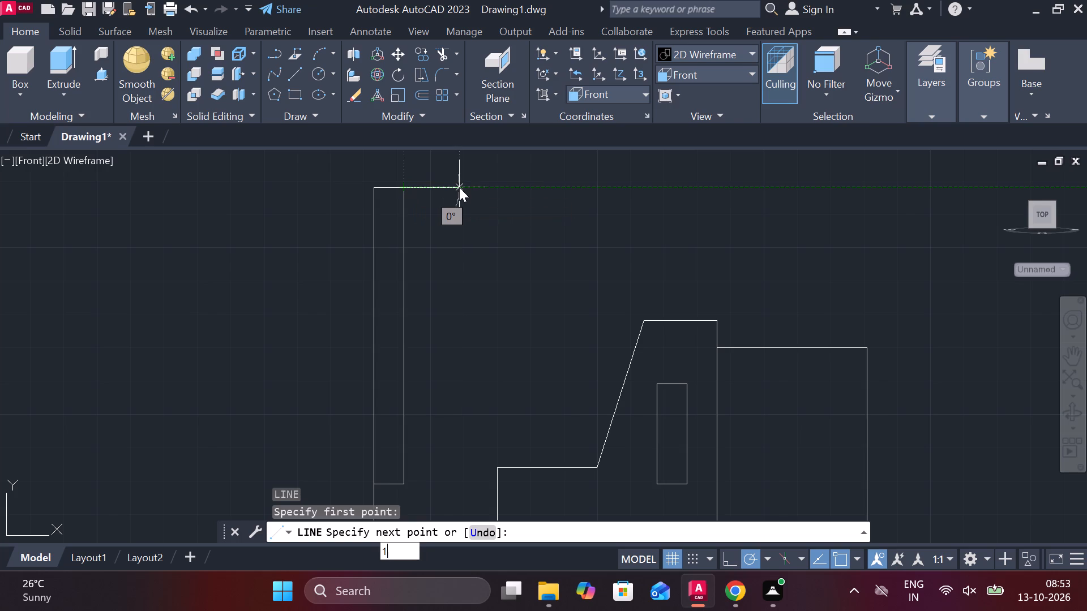
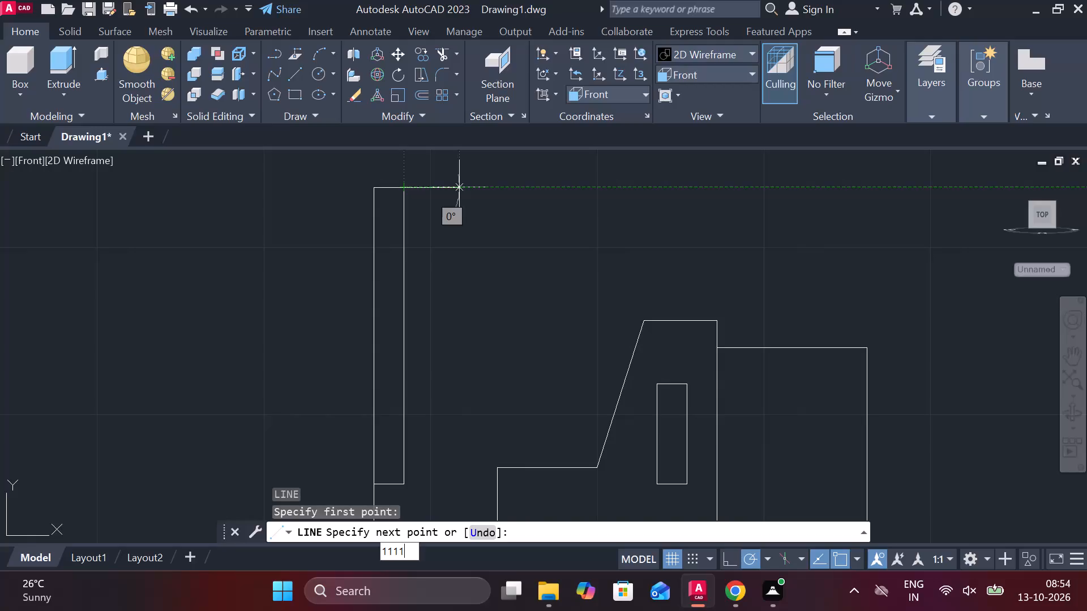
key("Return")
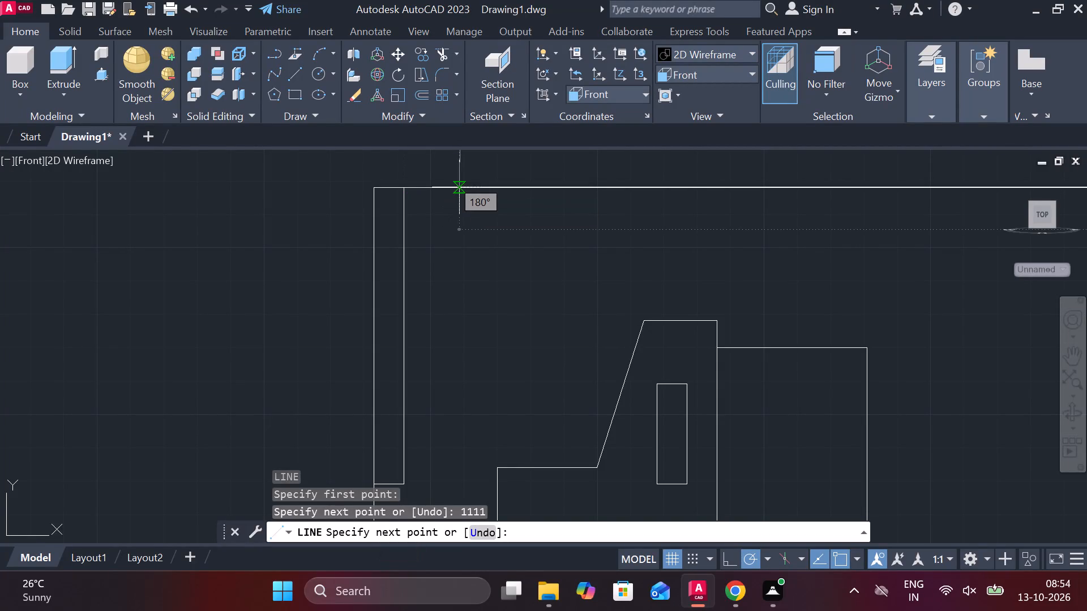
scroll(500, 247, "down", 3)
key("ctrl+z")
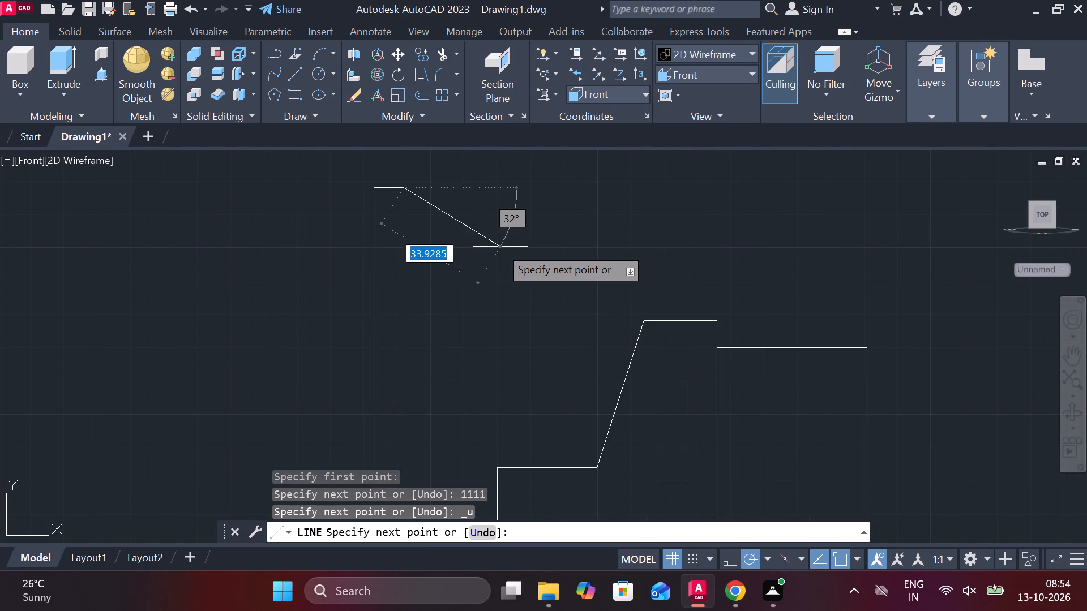
Draw a connected outline 11 rightward from the strip's top-right corner, 32 down, and slanting to the central step's upper-left corner.
type("11")
key("space")
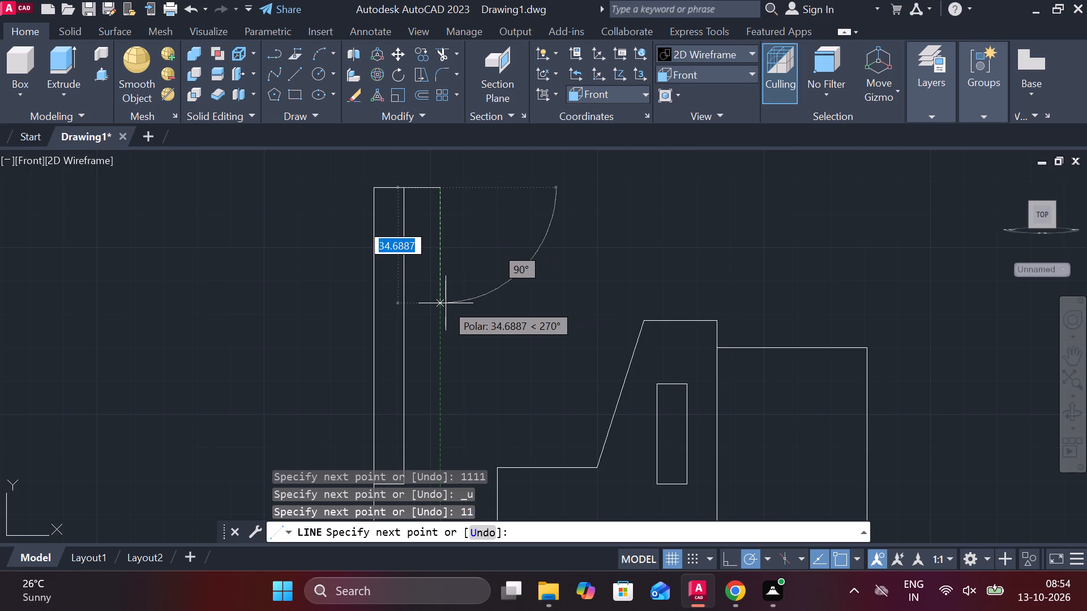
type("32")
key("space")
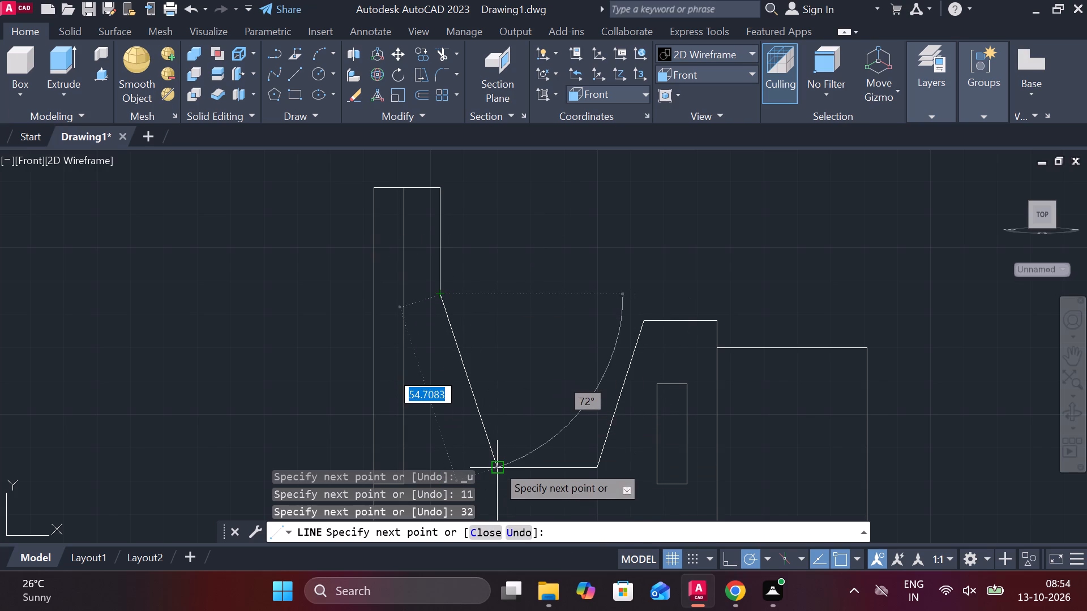
left_click(497, 465)
key("Escape")
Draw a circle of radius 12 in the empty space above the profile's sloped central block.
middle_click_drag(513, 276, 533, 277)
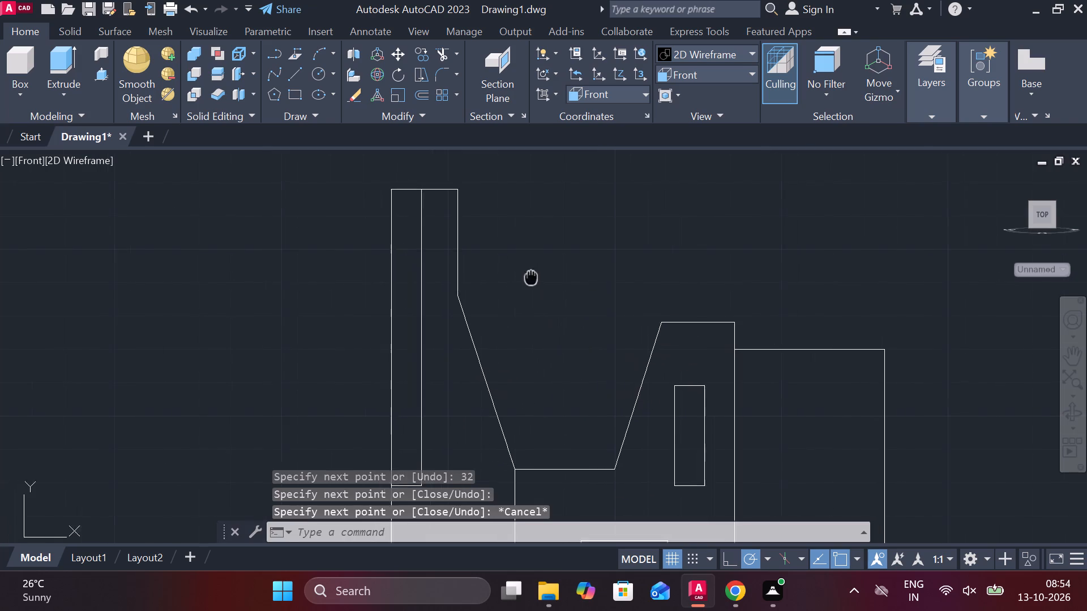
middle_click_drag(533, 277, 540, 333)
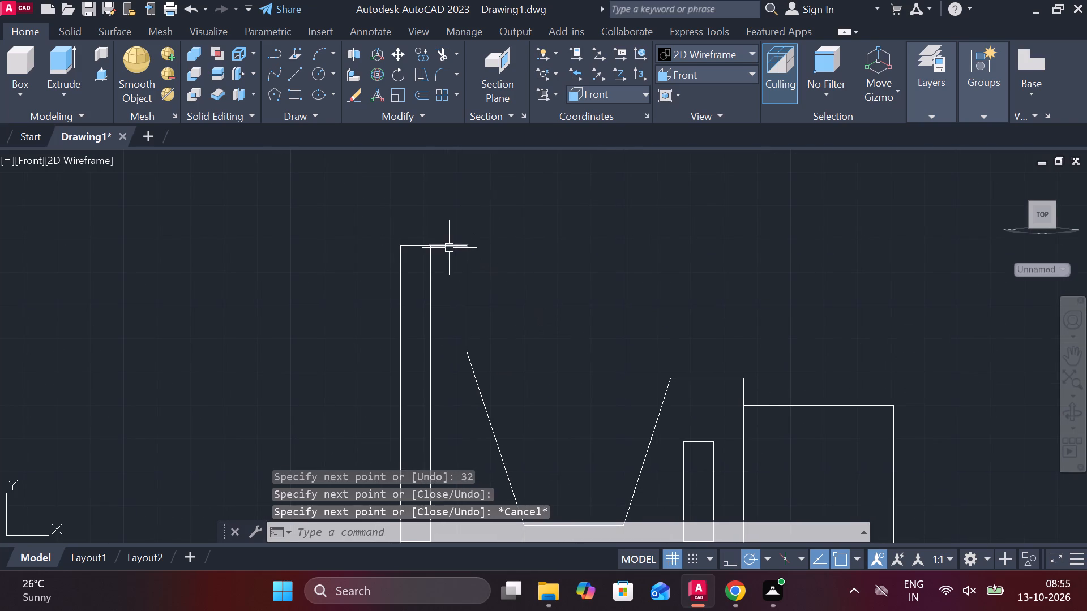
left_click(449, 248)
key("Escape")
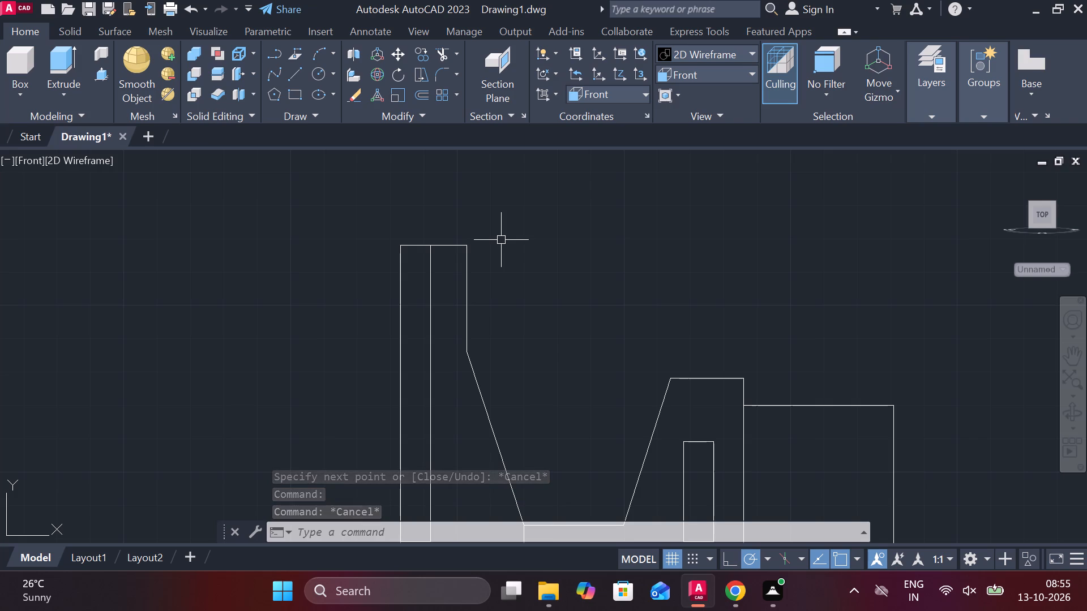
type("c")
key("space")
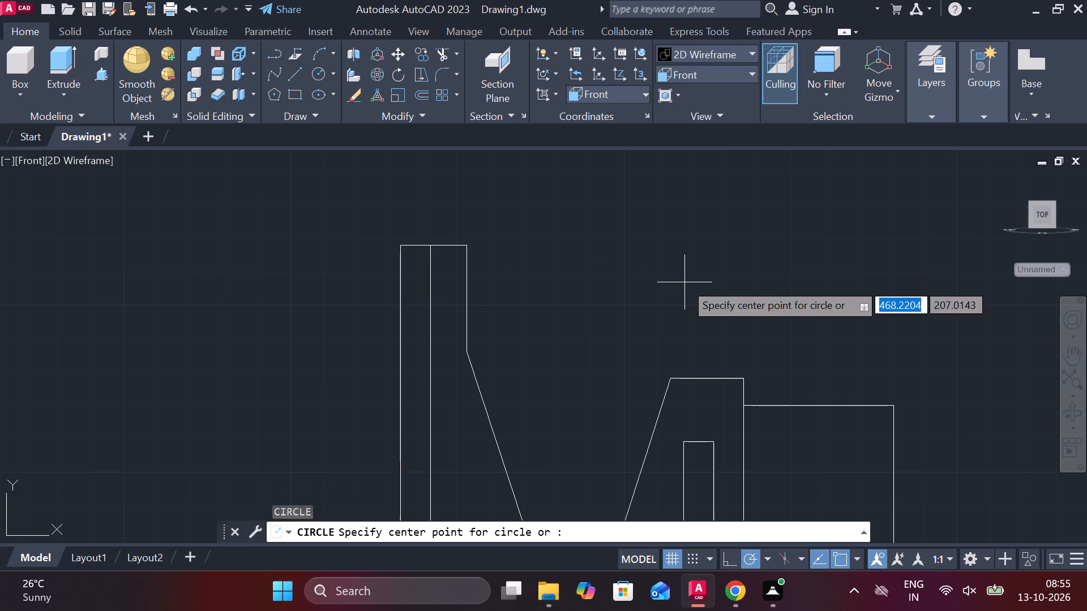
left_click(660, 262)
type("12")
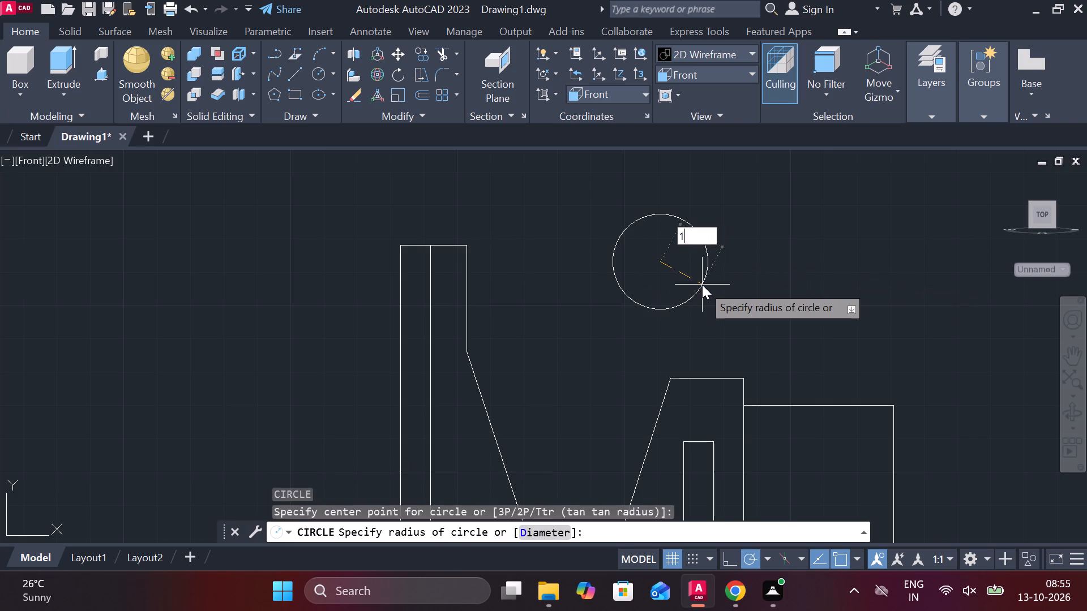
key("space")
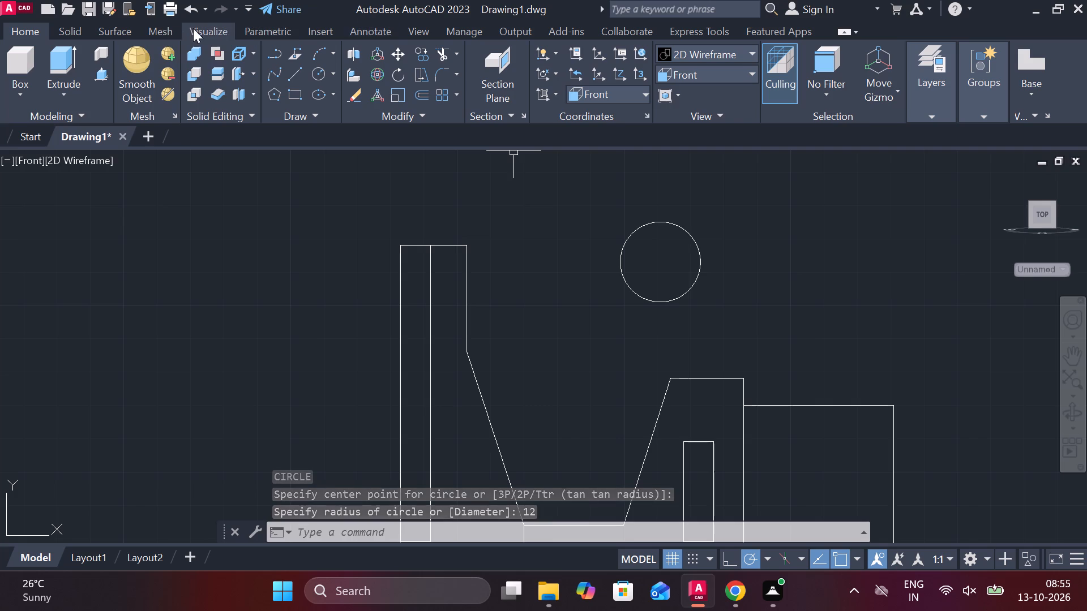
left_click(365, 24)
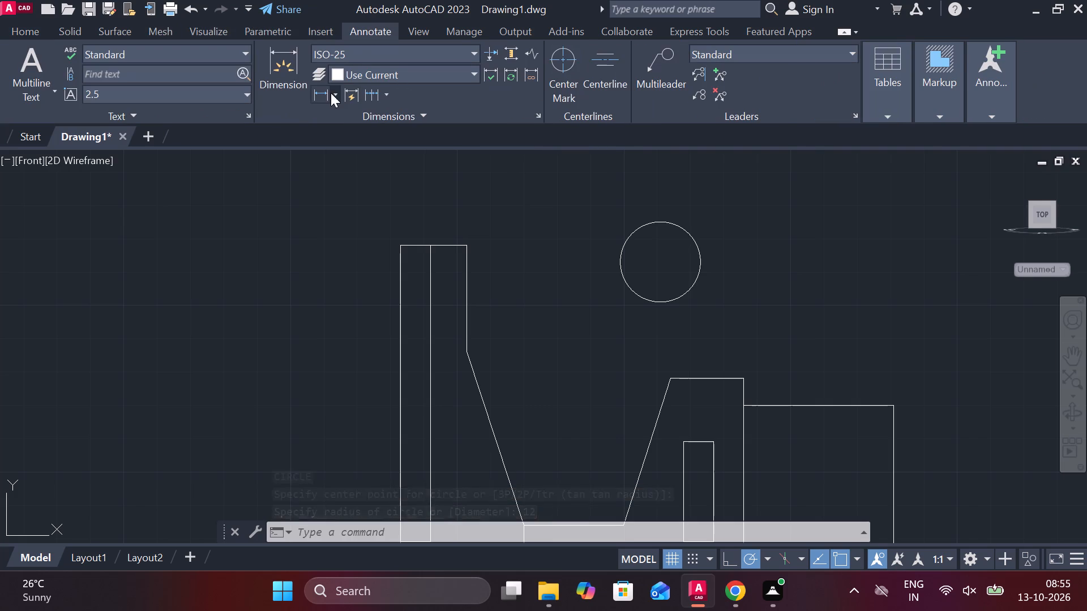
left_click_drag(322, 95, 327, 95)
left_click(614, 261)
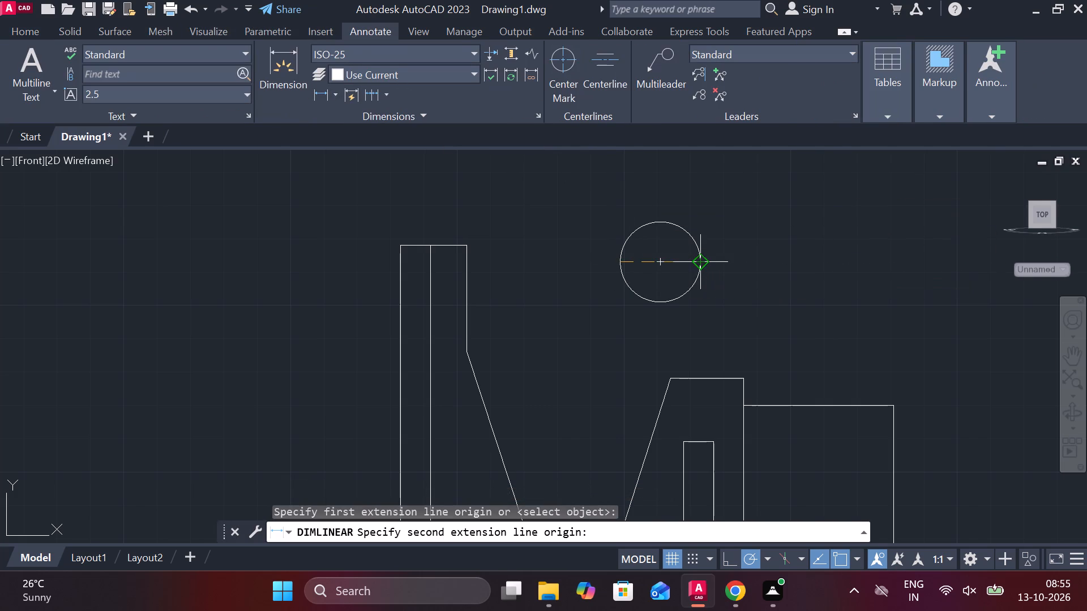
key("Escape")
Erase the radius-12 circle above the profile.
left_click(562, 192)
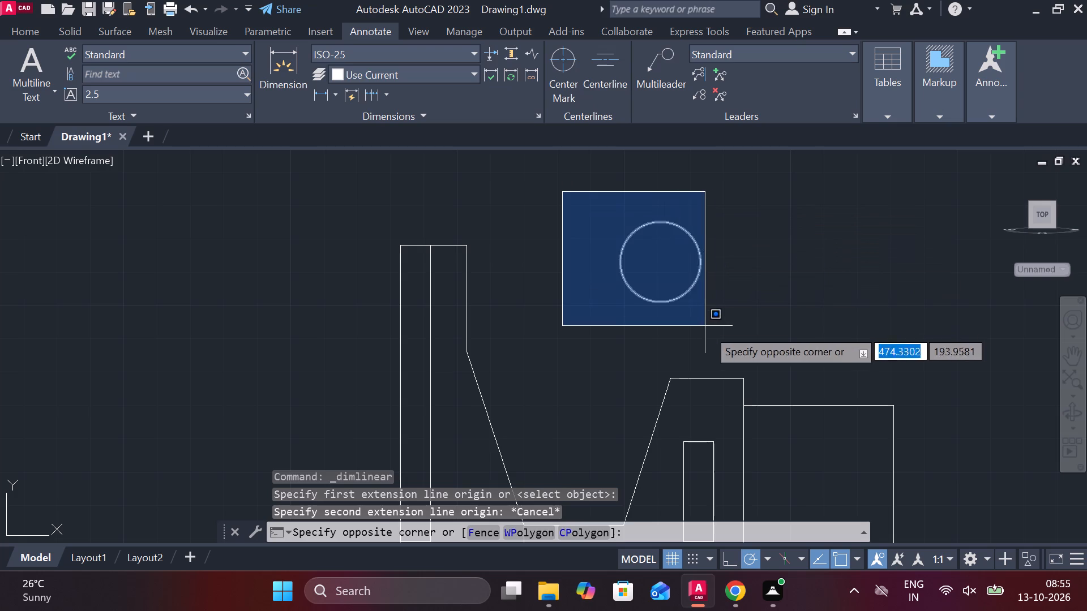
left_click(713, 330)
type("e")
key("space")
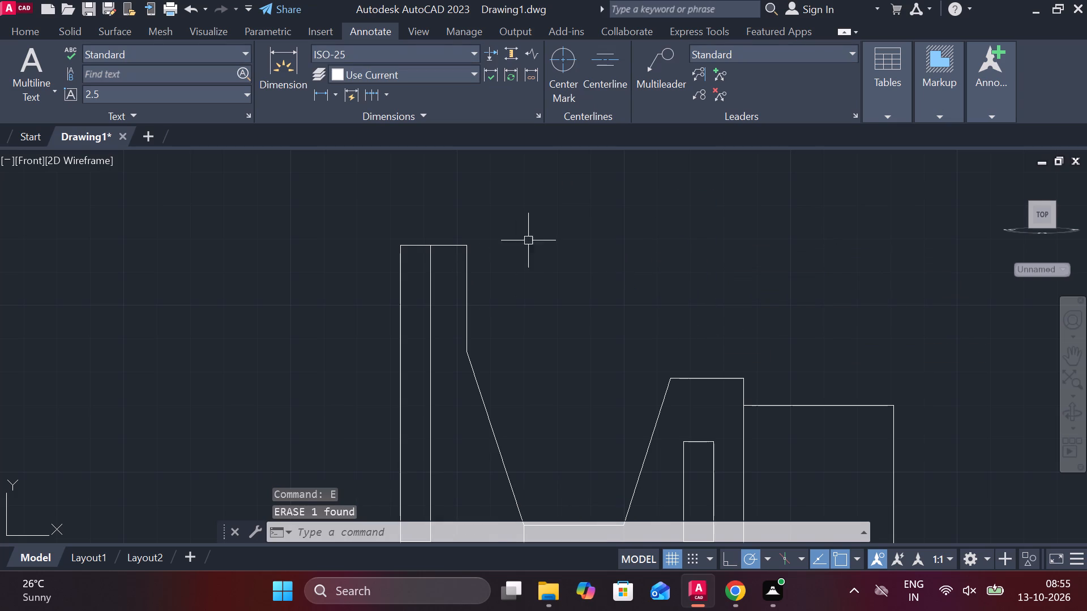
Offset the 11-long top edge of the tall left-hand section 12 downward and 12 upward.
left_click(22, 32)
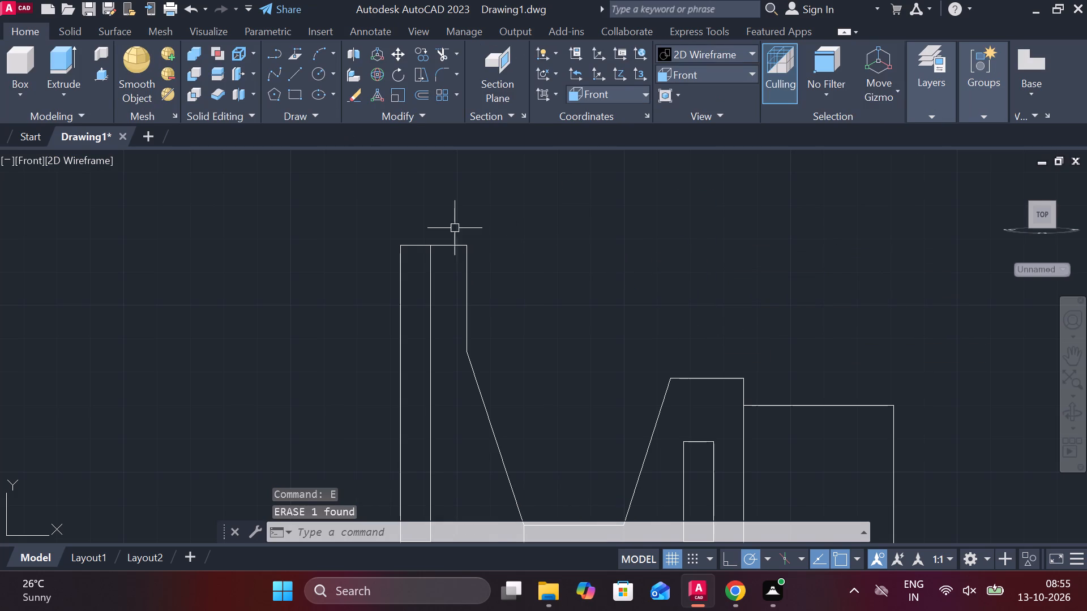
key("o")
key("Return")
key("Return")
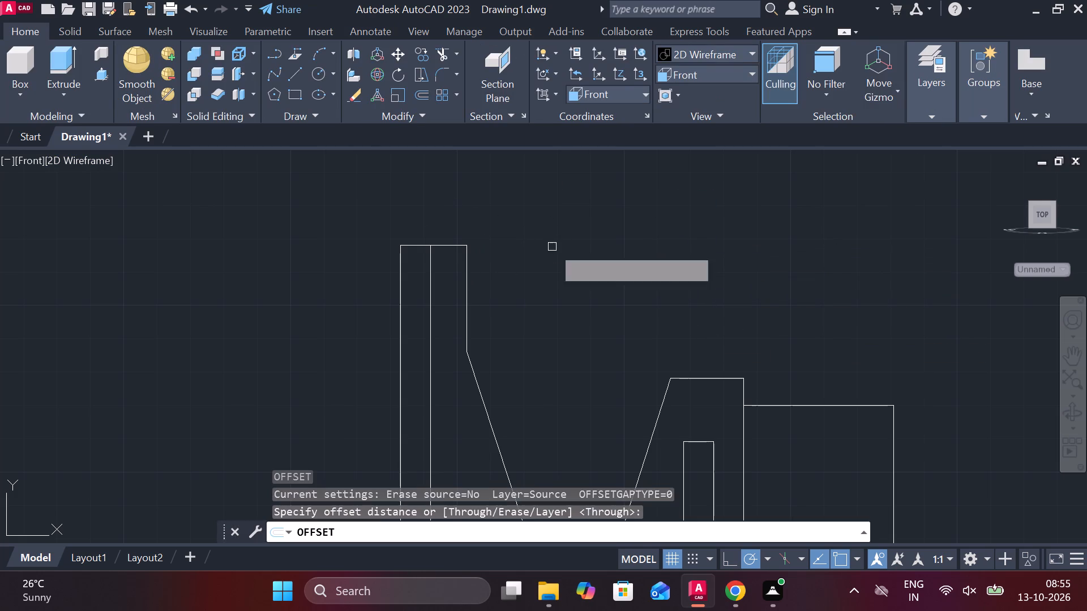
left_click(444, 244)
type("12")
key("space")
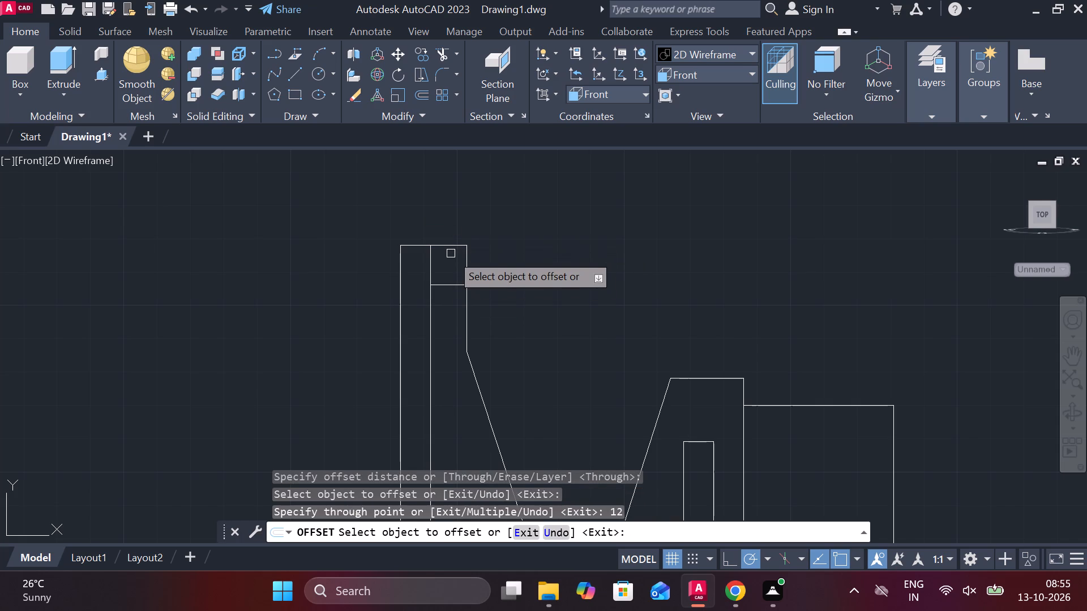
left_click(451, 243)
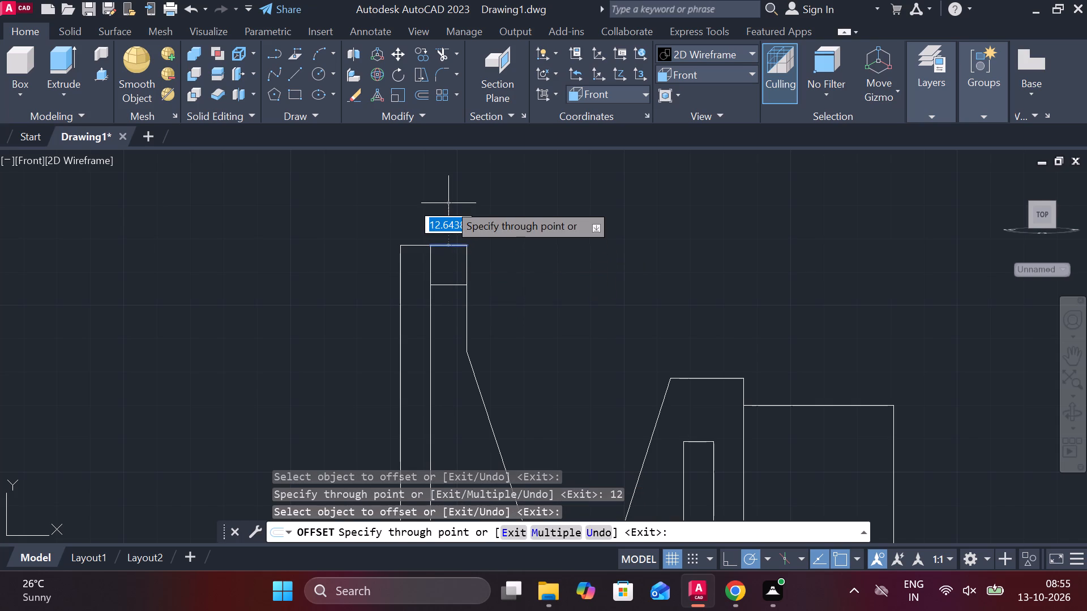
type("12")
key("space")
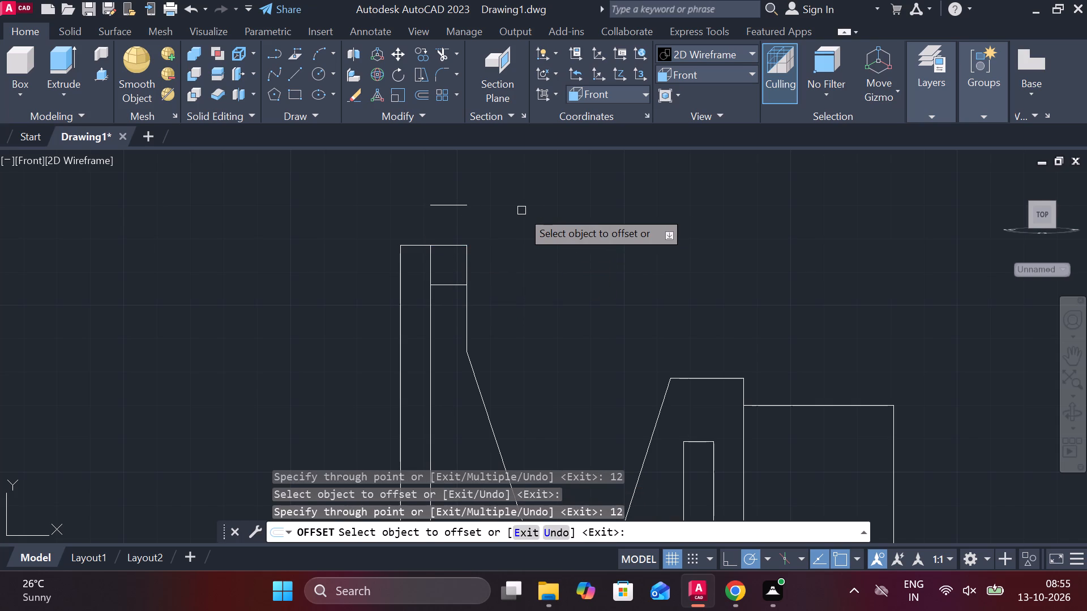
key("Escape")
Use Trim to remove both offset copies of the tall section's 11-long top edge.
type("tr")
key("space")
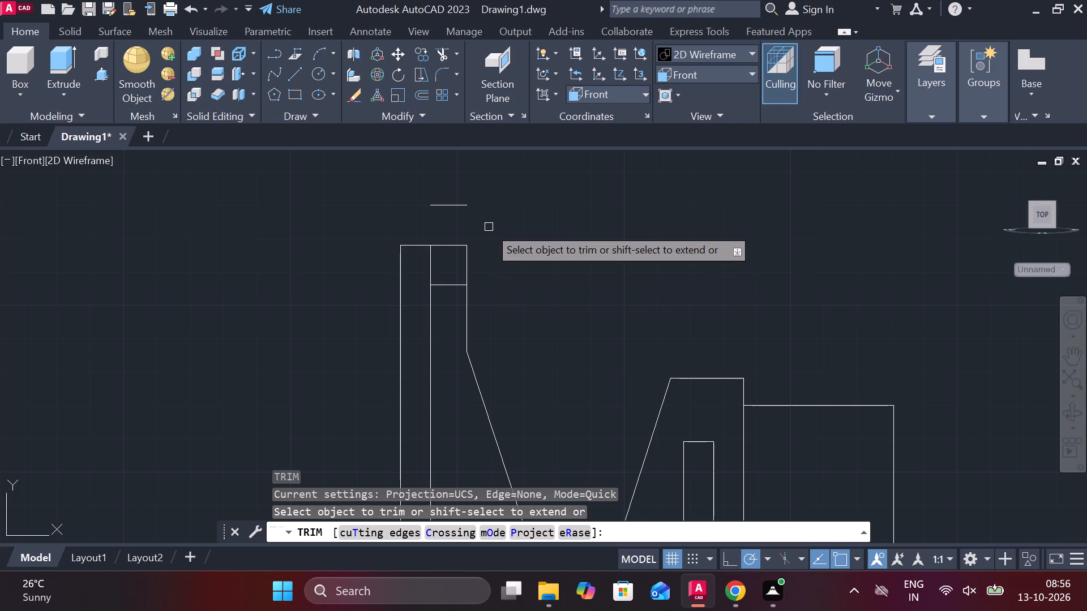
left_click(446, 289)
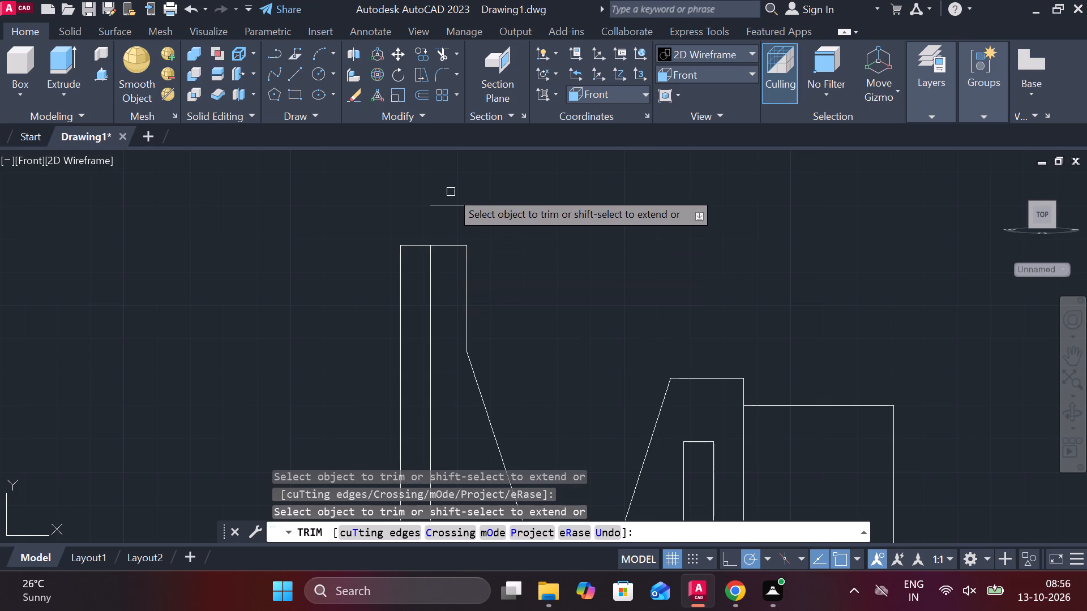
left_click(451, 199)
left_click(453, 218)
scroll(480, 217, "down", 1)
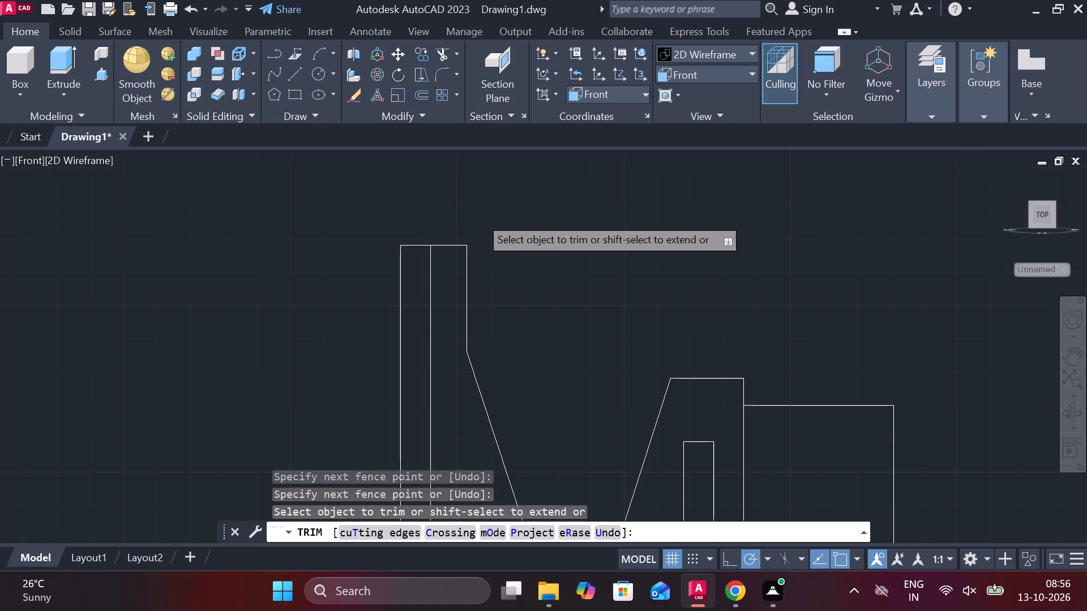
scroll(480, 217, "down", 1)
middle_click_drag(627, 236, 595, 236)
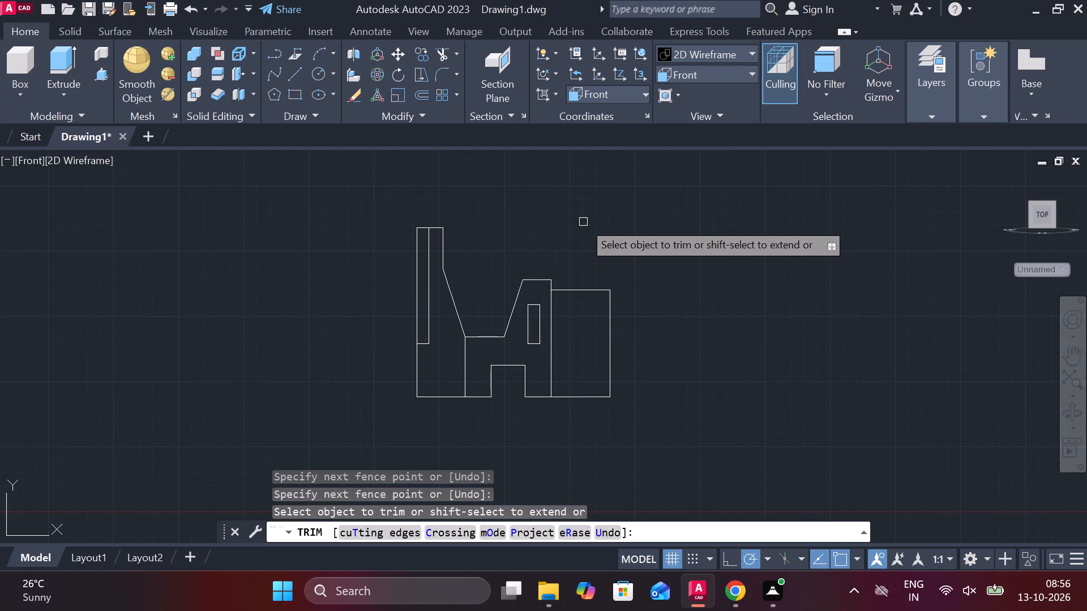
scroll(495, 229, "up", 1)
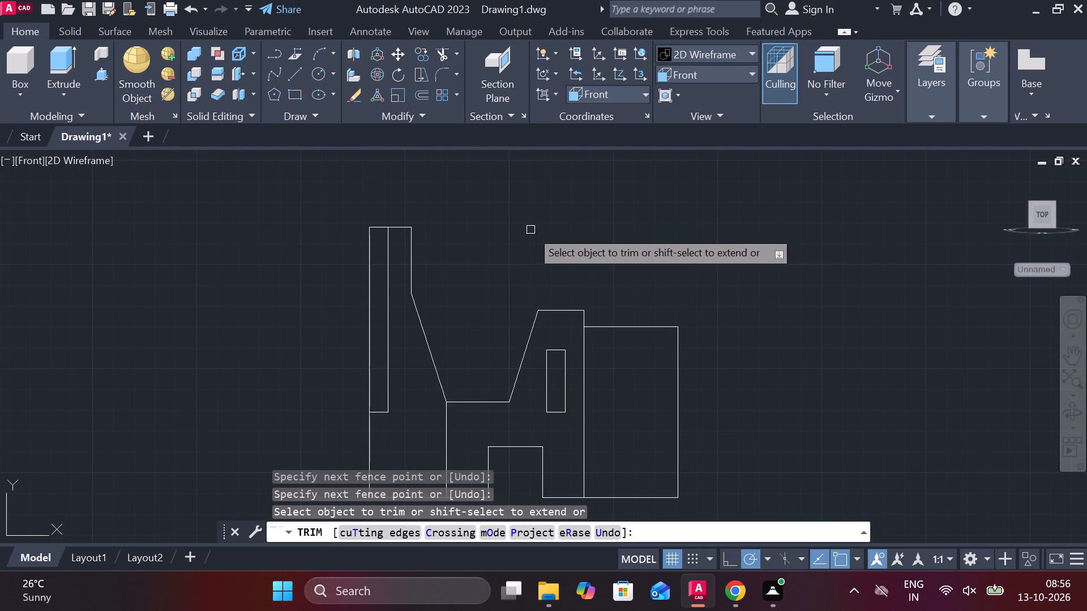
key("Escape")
Offset the bottom edge of the right-hand block 45 upward.
scroll(639, 235, "down", 1)
scroll(652, 259, "up", 1)
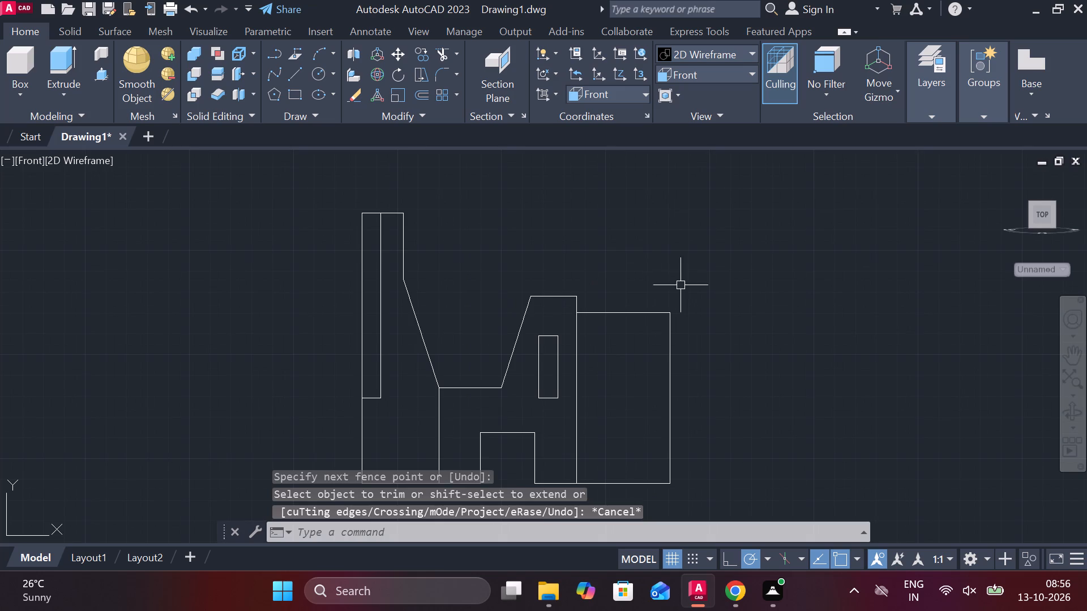
middle_click_drag(681, 285, 648, 248)
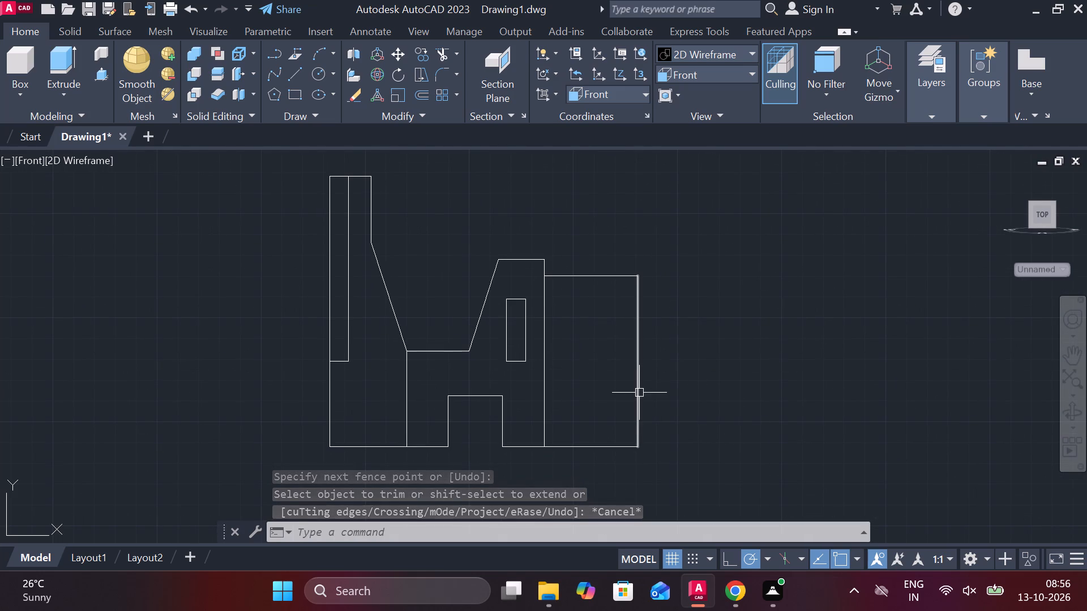
scroll(638, 332, "up", 1)
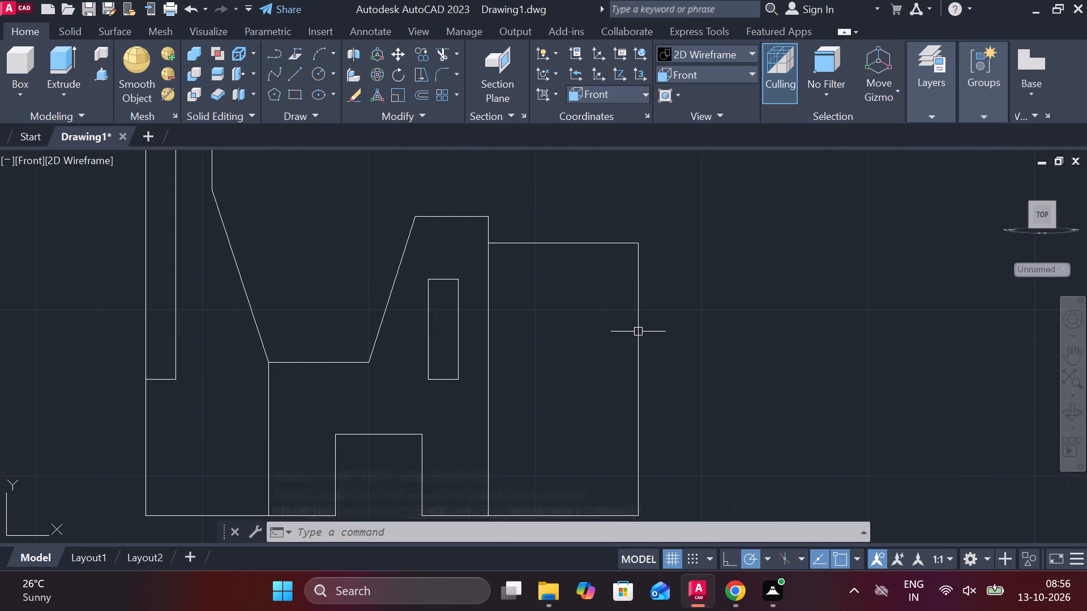
scroll(534, 485, "down", 1)
left_click(558, 506)
type("o")
key("space")
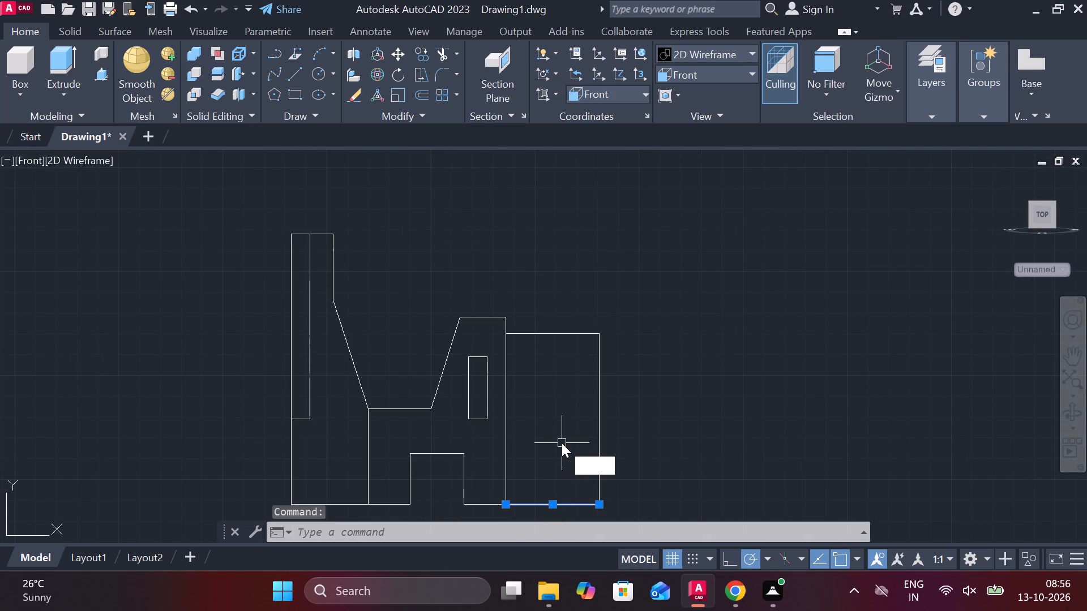
key("space")
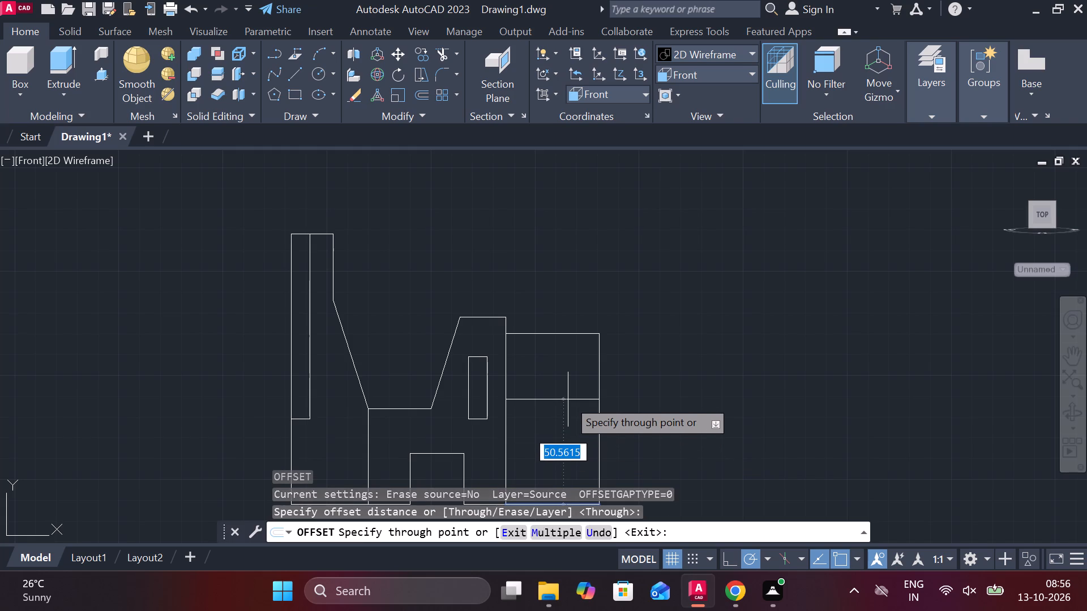
type("45")
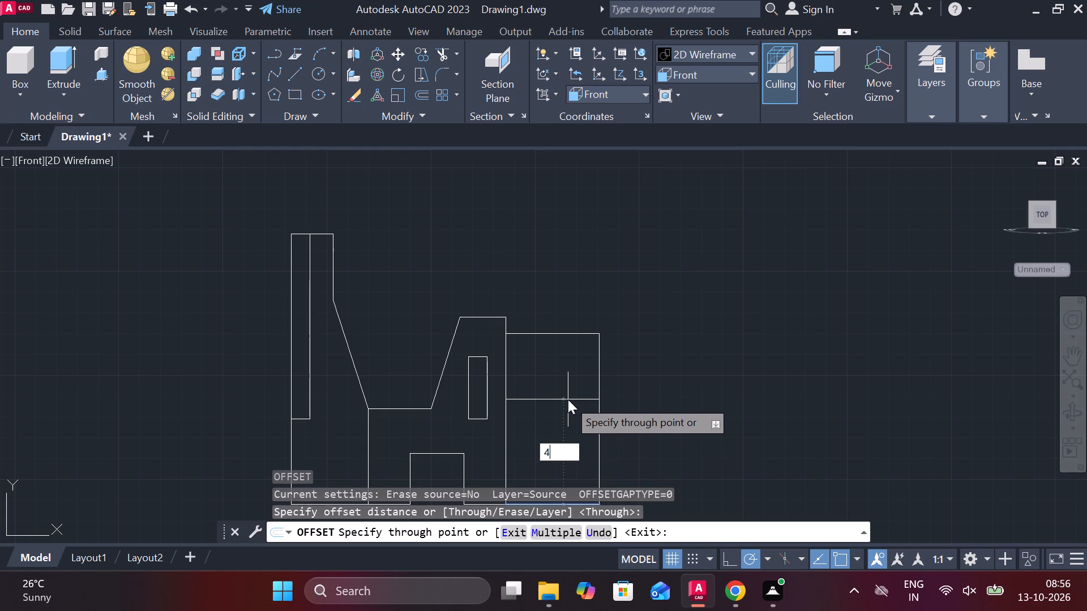
key("space")
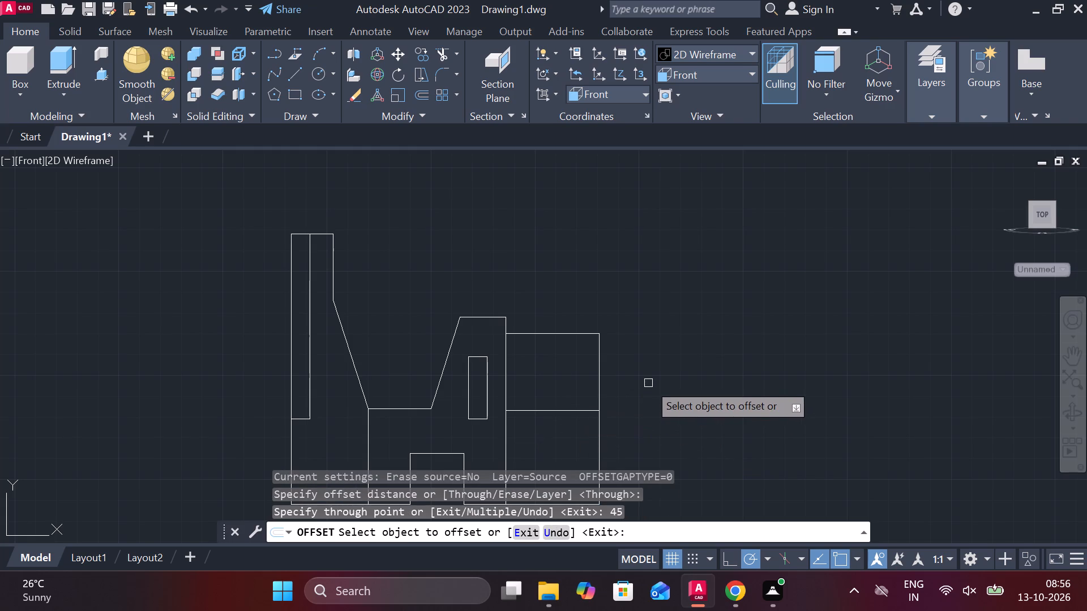
Offset the right edge of the right-hand block 9 inward.
left_click(600, 363)
key("9")
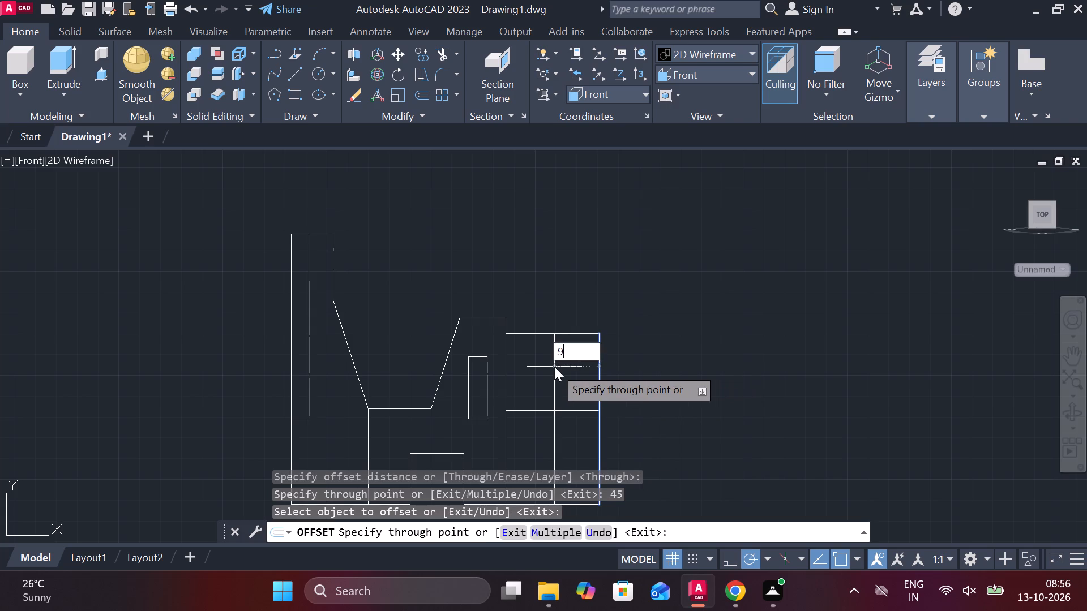
key("Return")
key("Escape")
Trim the two offset lines in the right-hand block to leave a 9-wide strip at its upper outer corner.
type("tr")
key("space")
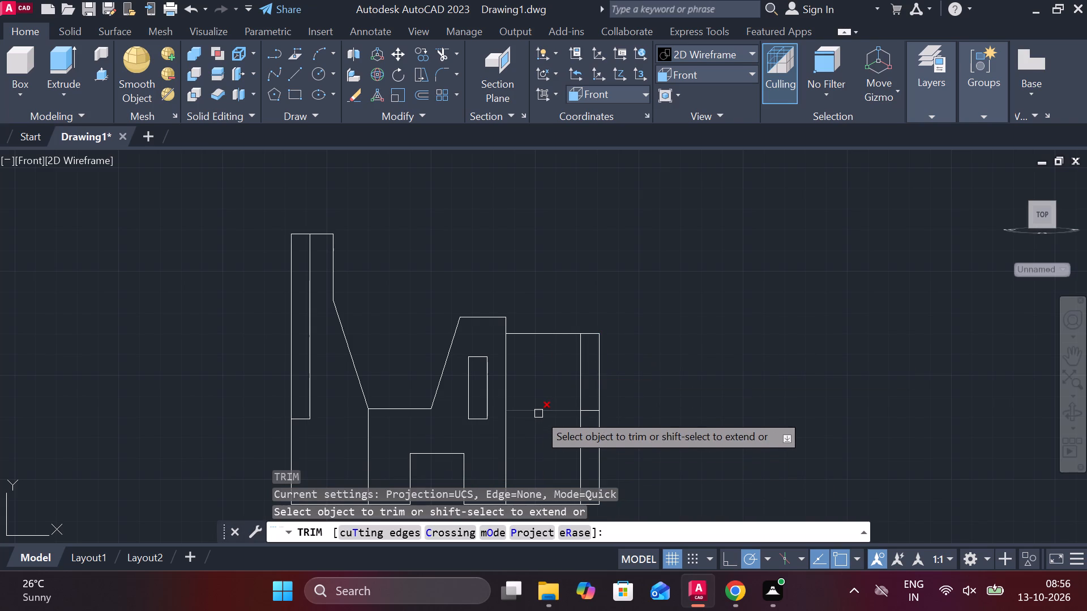
left_click(538, 404)
left_click(543, 423)
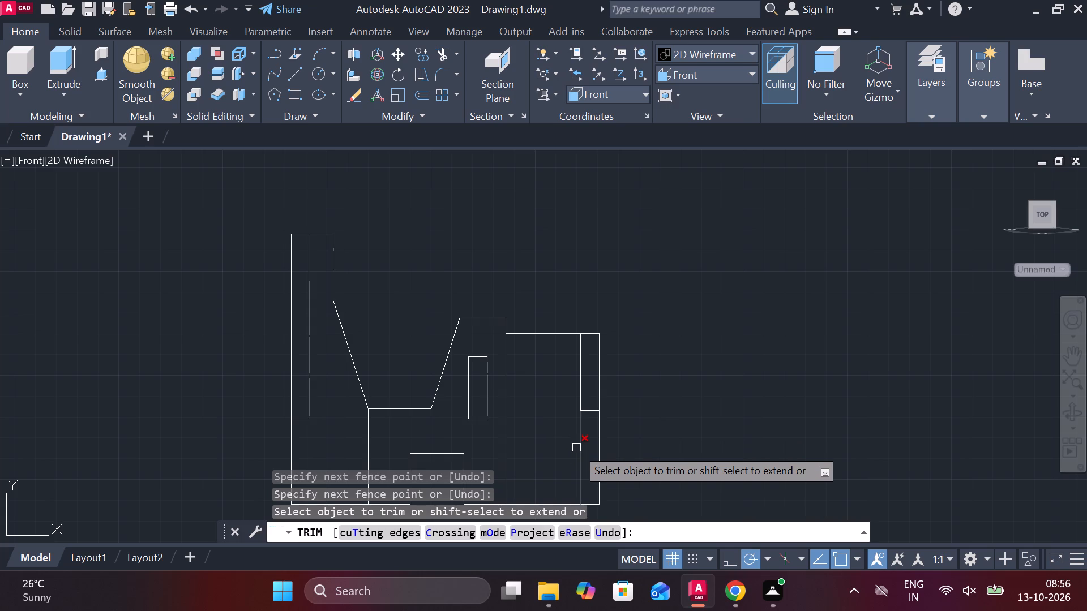
left_click(576, 448)
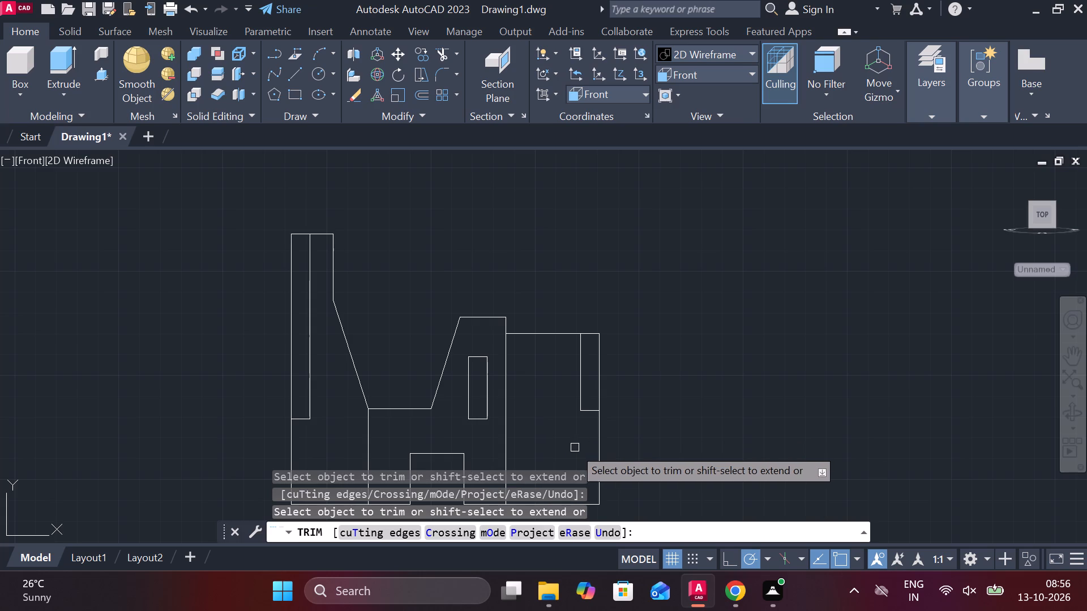
middle_click_drag(691, 363, 666, 461)
middle_click_drag(649, 437, 618, 359)
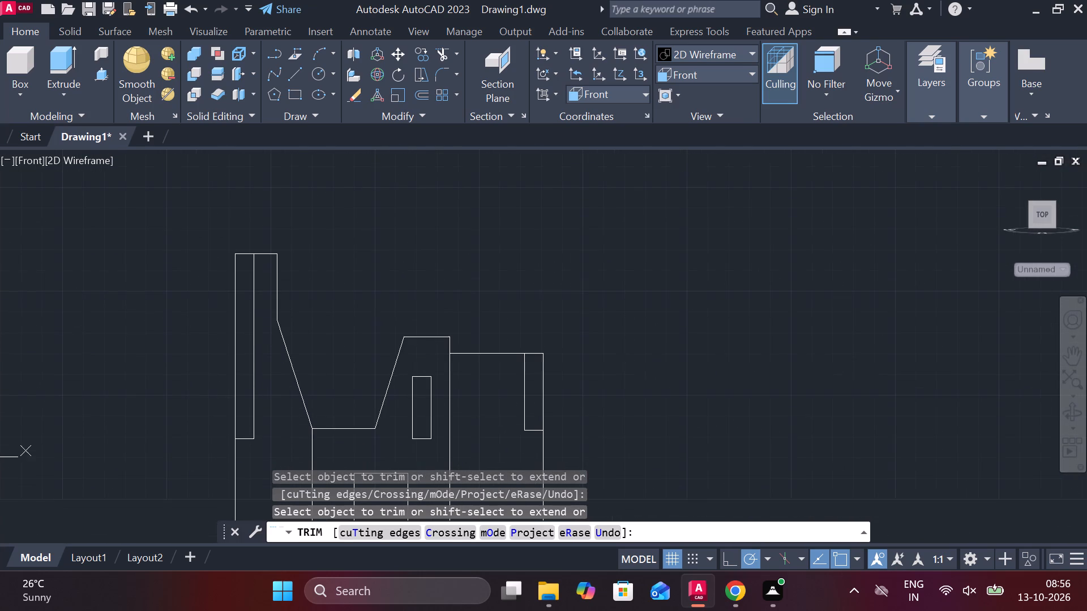
scroll(618, 359, "down", 2)
scroll(605, 341, "up", 1)
key("Escape")
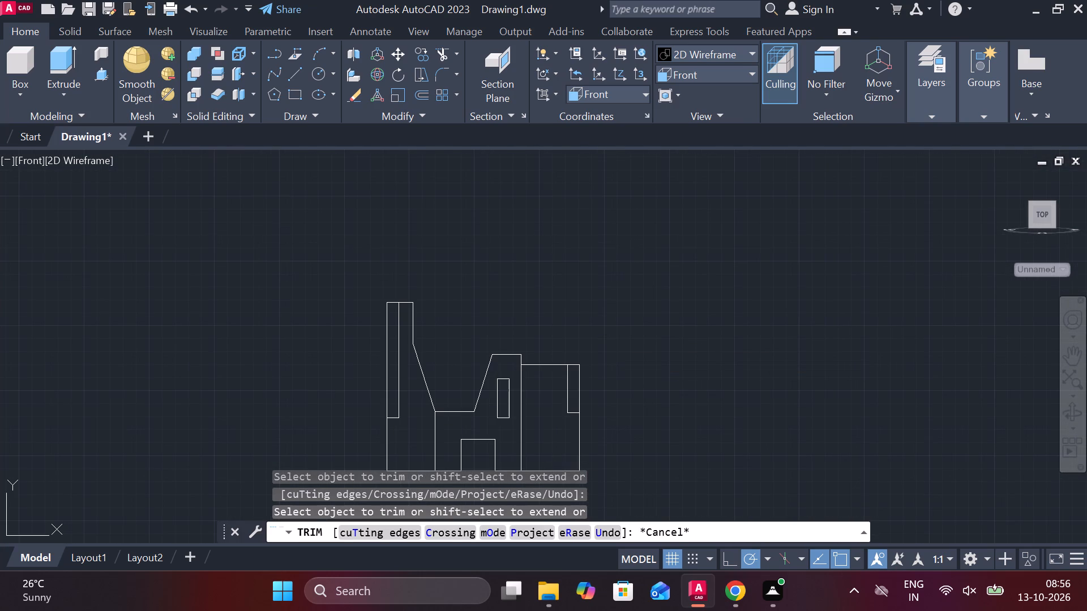
Lengthen the 11-long top edge of the tall left-hand section horizontally by about 193, past the right-hand block.
scroll(404, 293, "up", 2)
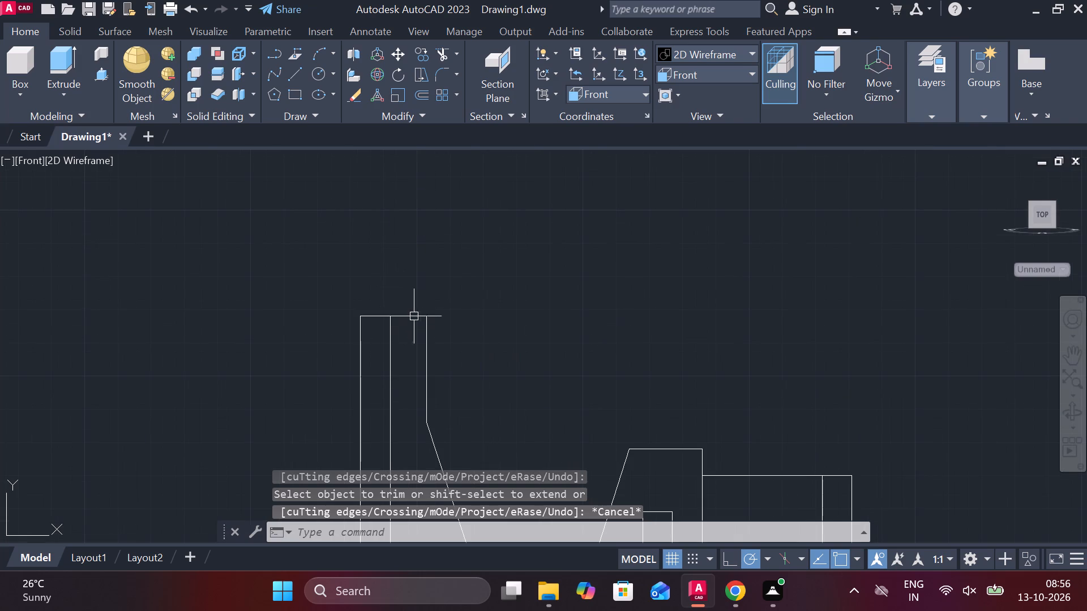
left_click(415, 314)
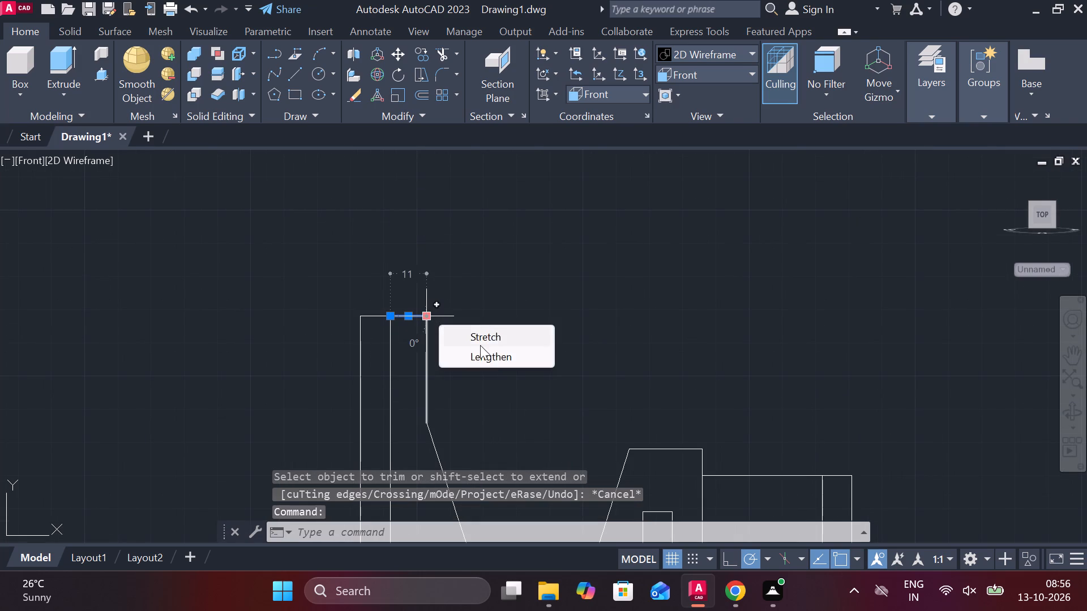
left_click(499, 352)
scroll(681, 332, "down", 2)
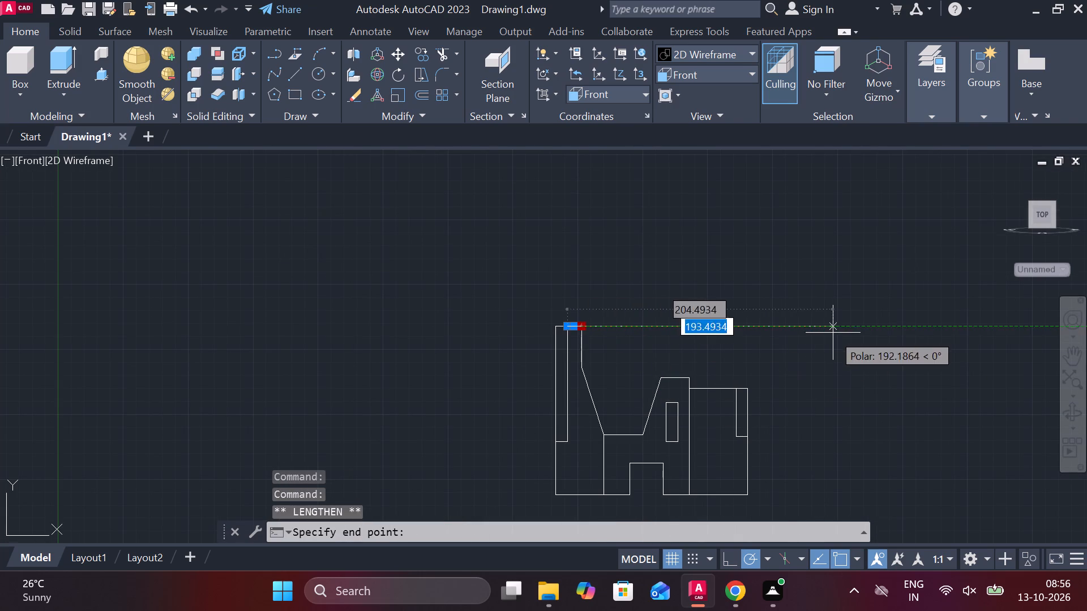
left_click(834, 332)
key("Escape")
Extend the right-hand block's outer edge and the inner line of its 9-wide strip up to the lengthened top edge.
scroll(784, 391, "up", 1)
middle_click_drag(769, 391, 662, 328)
scroll(638, 311, "up", 1)
middle_click_drag(649, 311, 666, 362)
type("ex")
key("space")
left_click(599, 398)
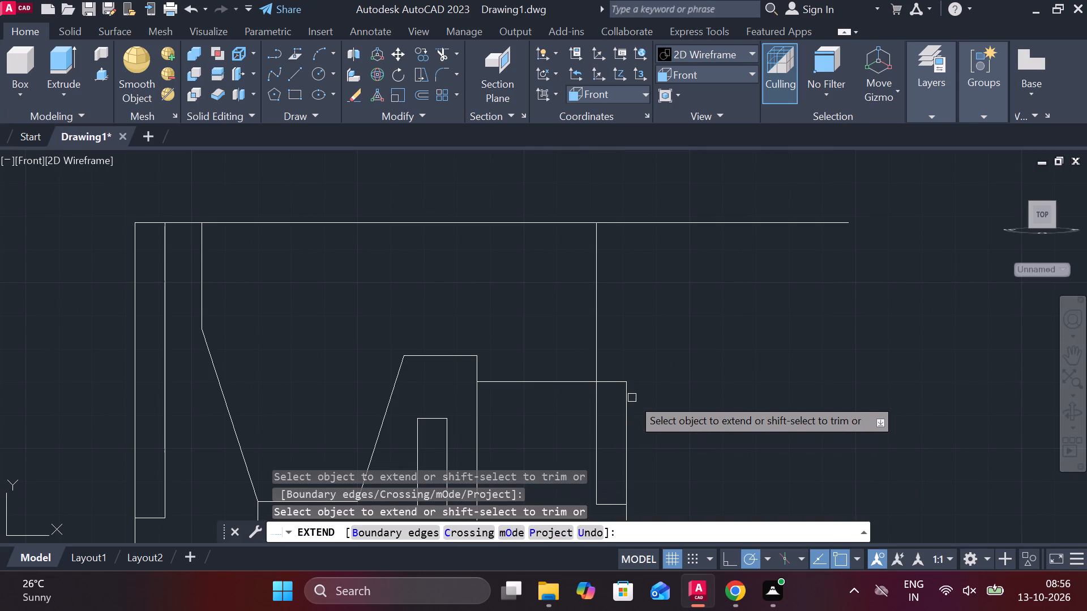
left_click(624, 414)
key("Escape")
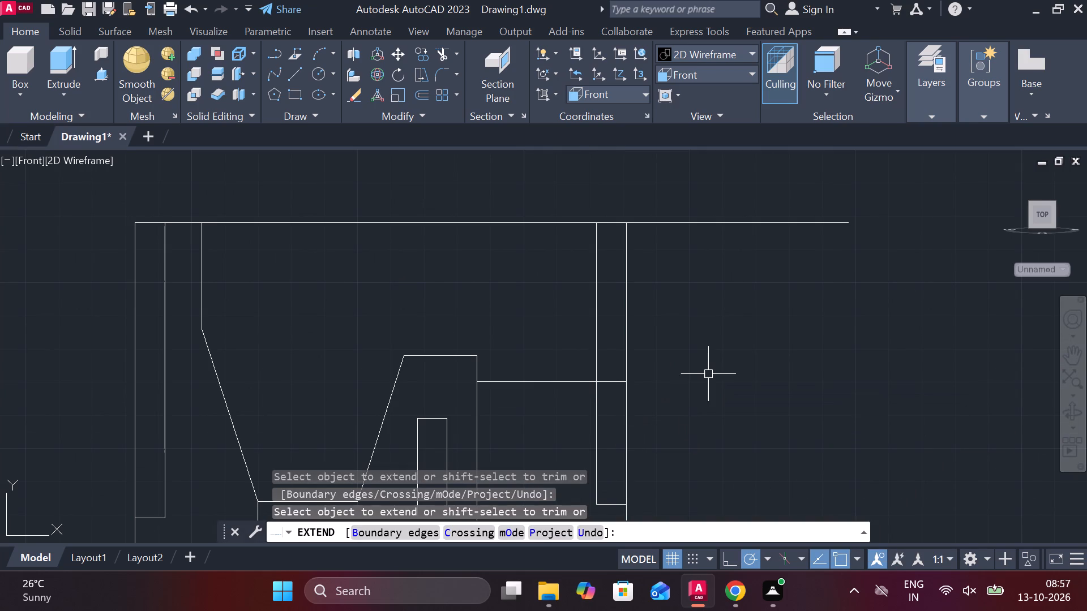
Trim the right-hand block's old top edge inside the 9-wide strip and the top line's overhang beyond the outer right edge.
type("tr")
key("space")
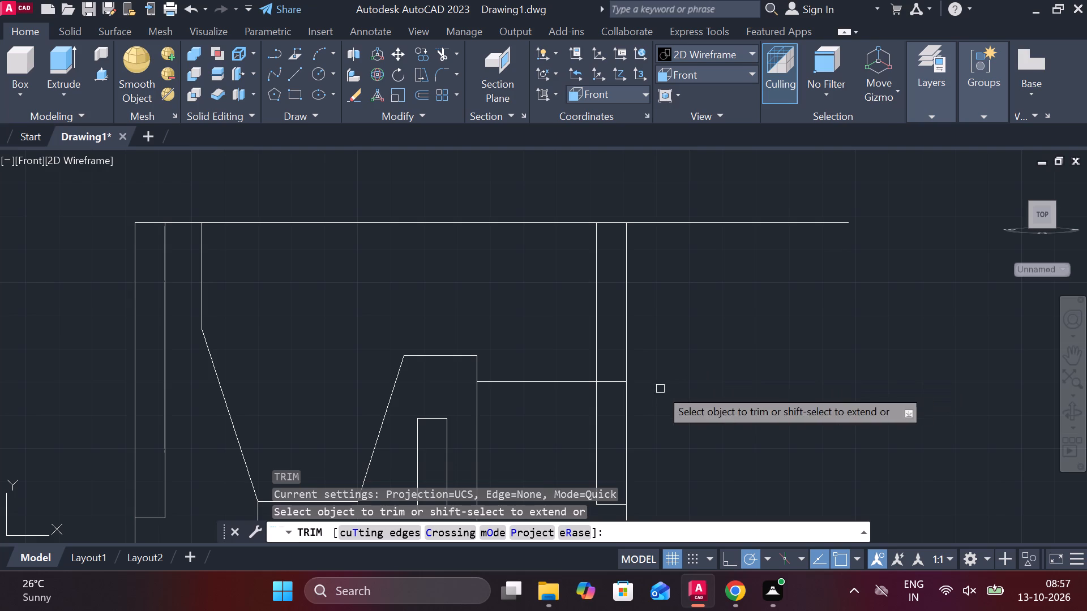
left_click(614, 384)
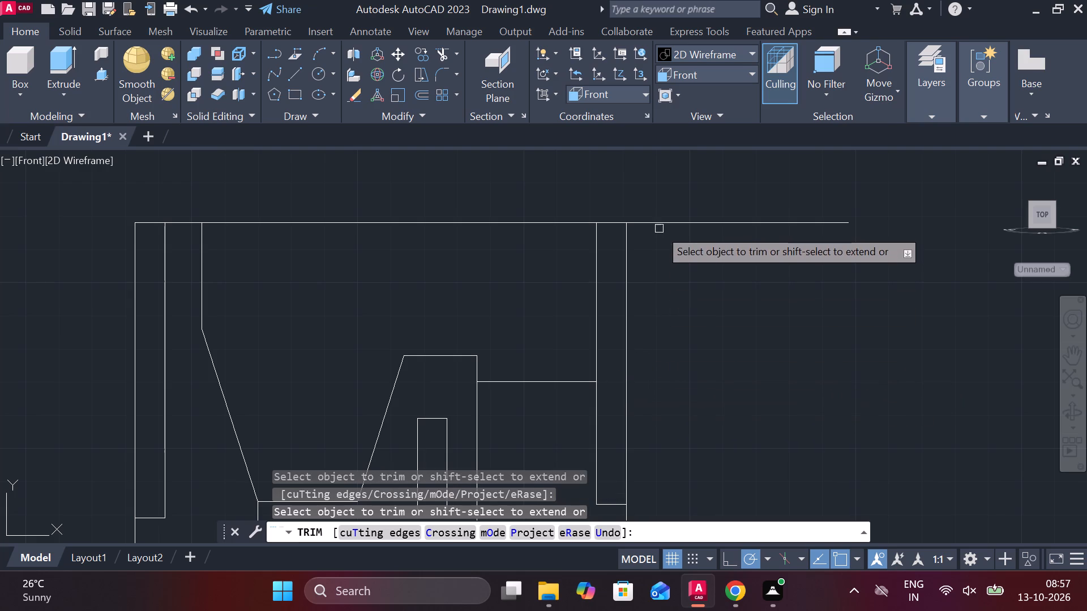
left_click(660, 224)
scroll(679, 312, "down", 3)
scroll(654, 355, "up", 2)
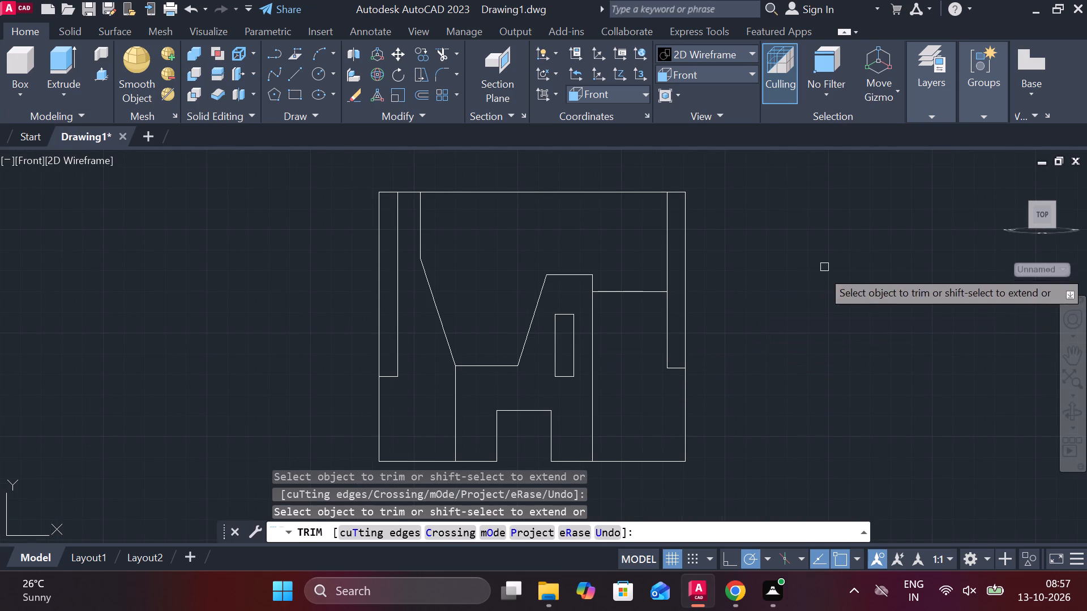
key("Escape")
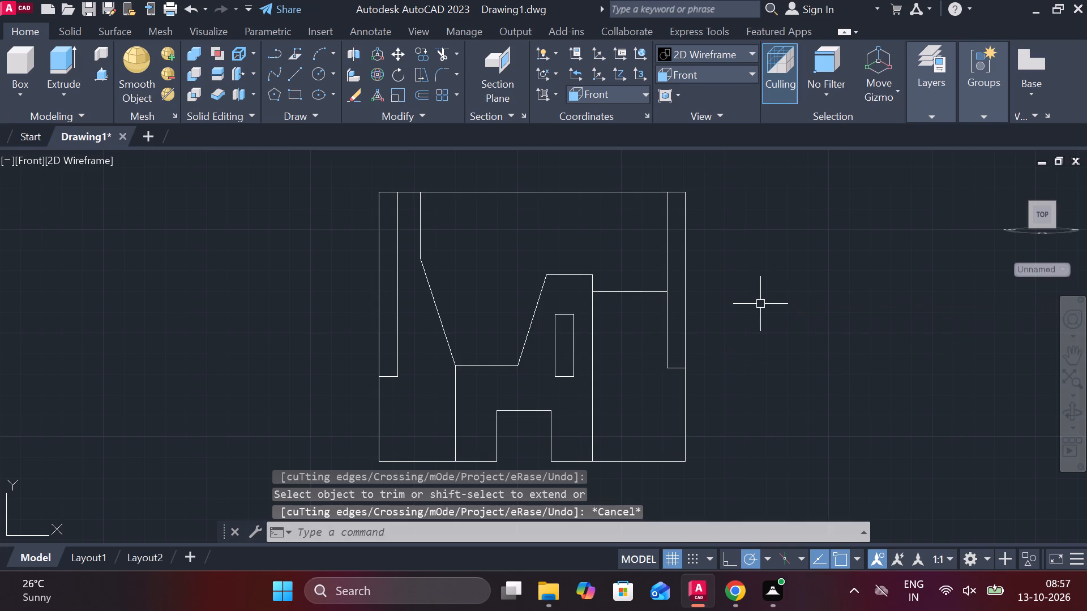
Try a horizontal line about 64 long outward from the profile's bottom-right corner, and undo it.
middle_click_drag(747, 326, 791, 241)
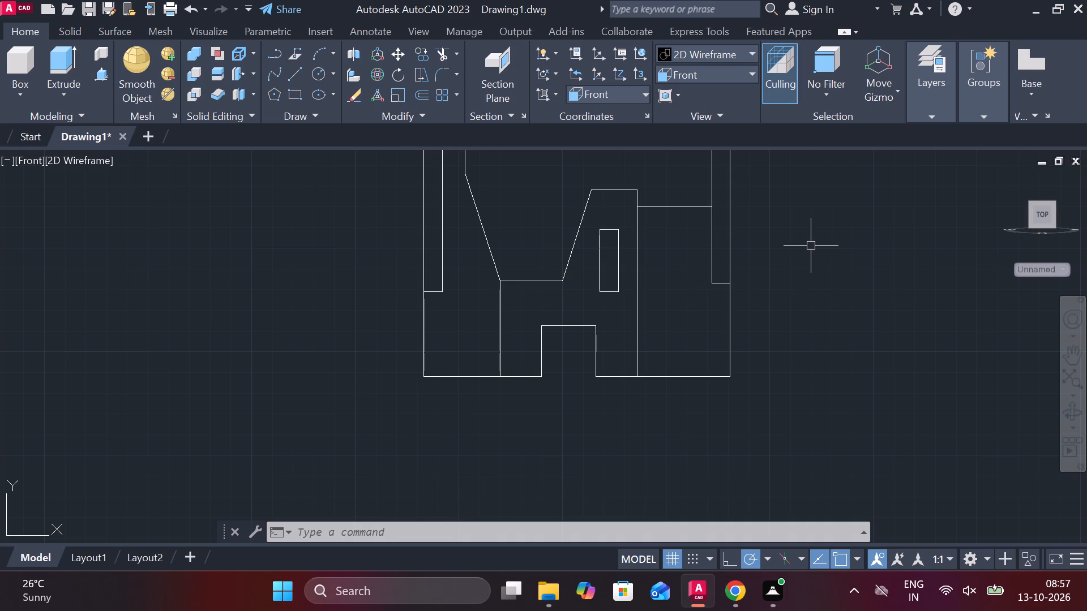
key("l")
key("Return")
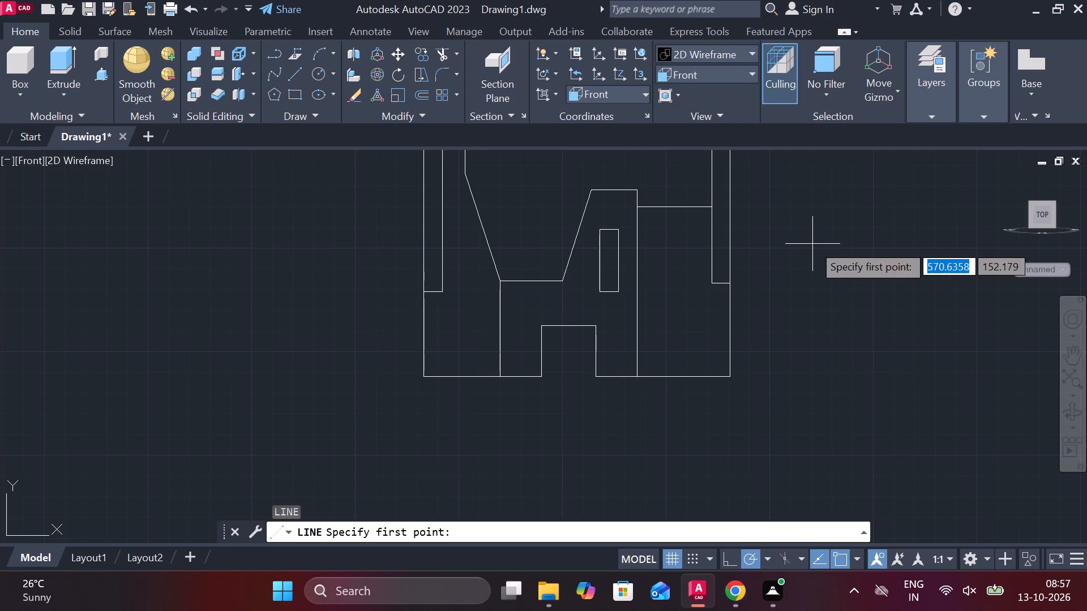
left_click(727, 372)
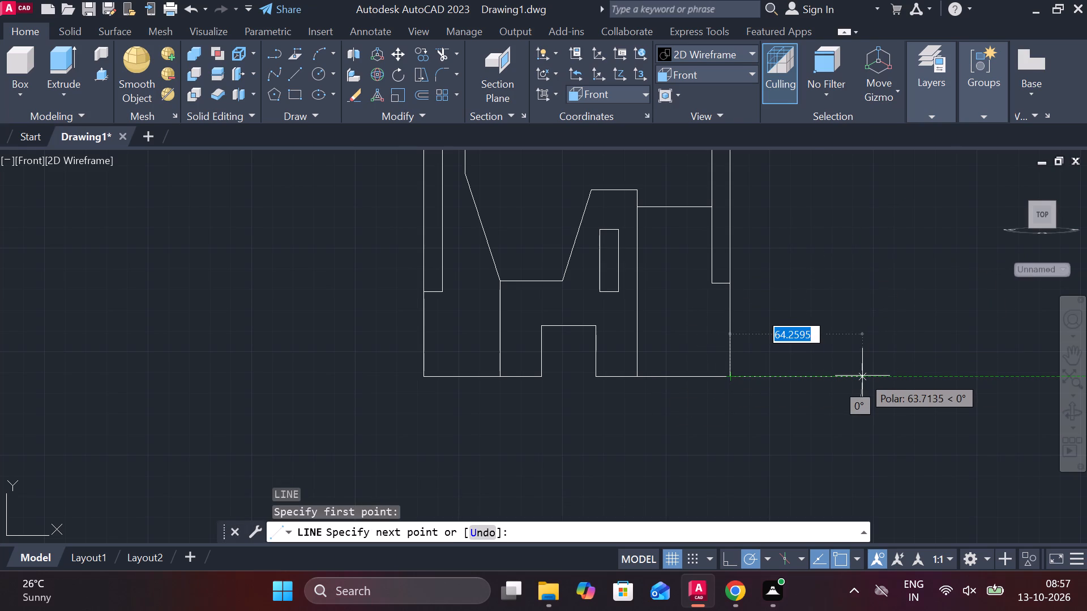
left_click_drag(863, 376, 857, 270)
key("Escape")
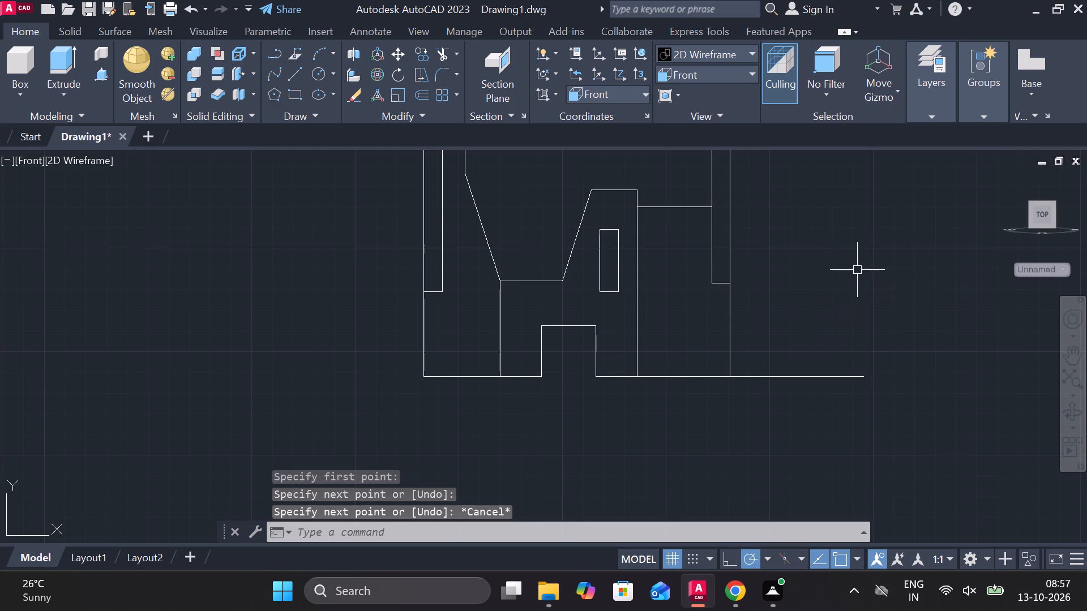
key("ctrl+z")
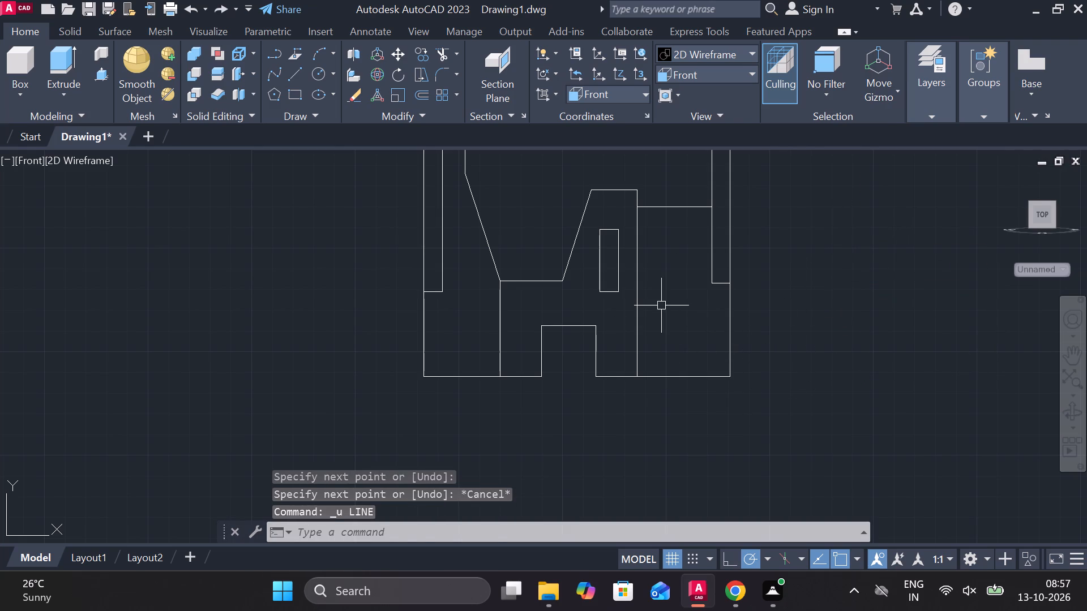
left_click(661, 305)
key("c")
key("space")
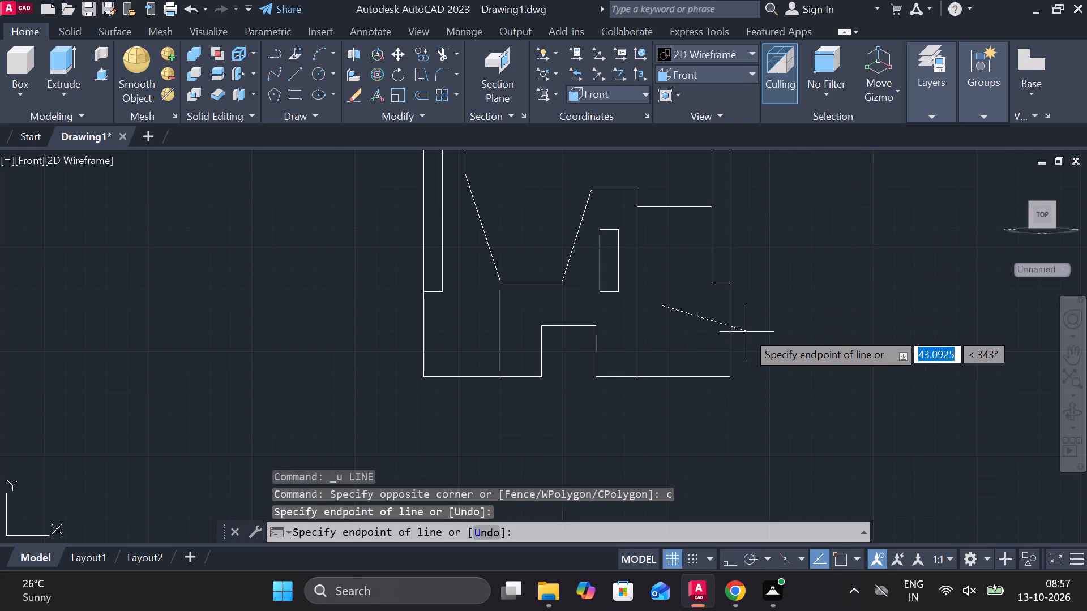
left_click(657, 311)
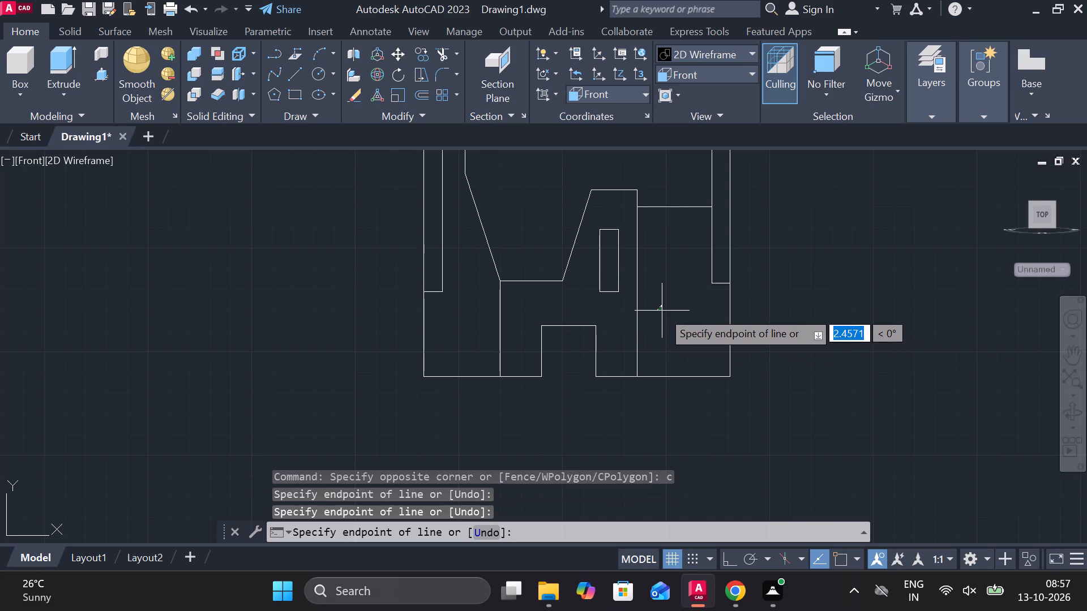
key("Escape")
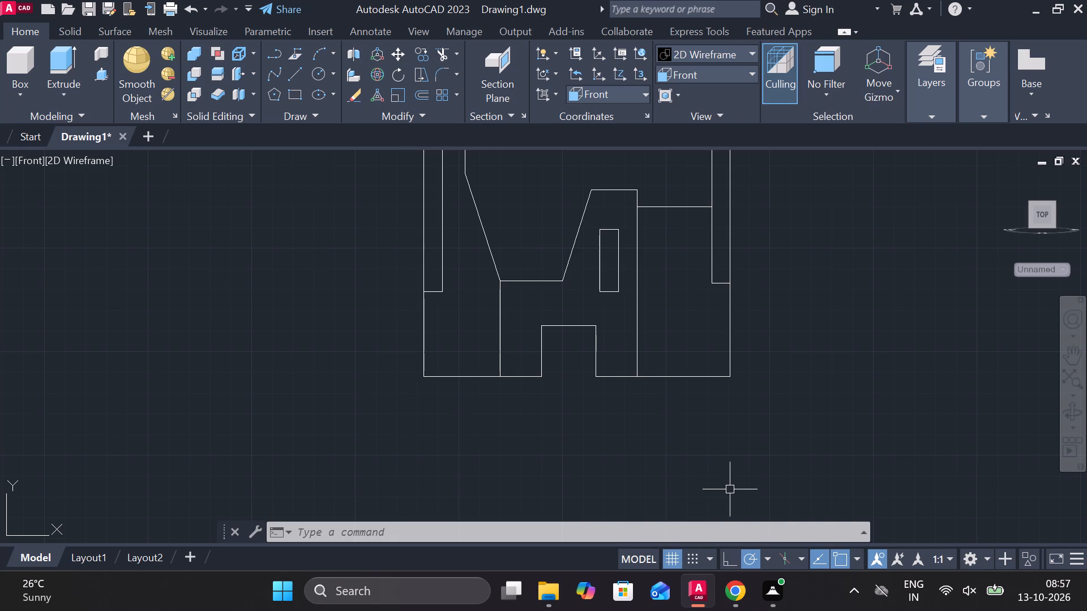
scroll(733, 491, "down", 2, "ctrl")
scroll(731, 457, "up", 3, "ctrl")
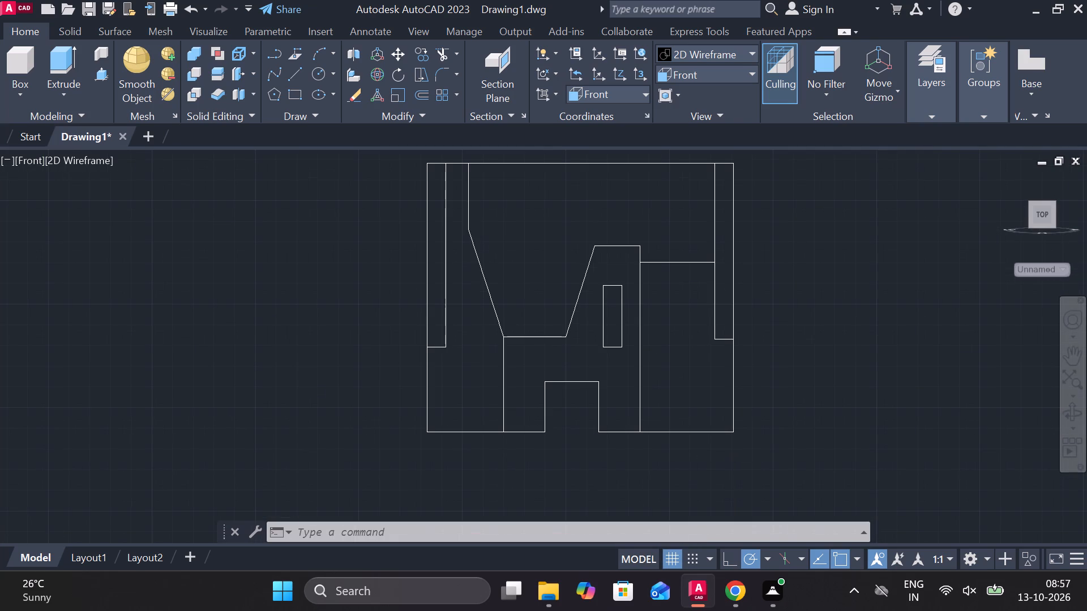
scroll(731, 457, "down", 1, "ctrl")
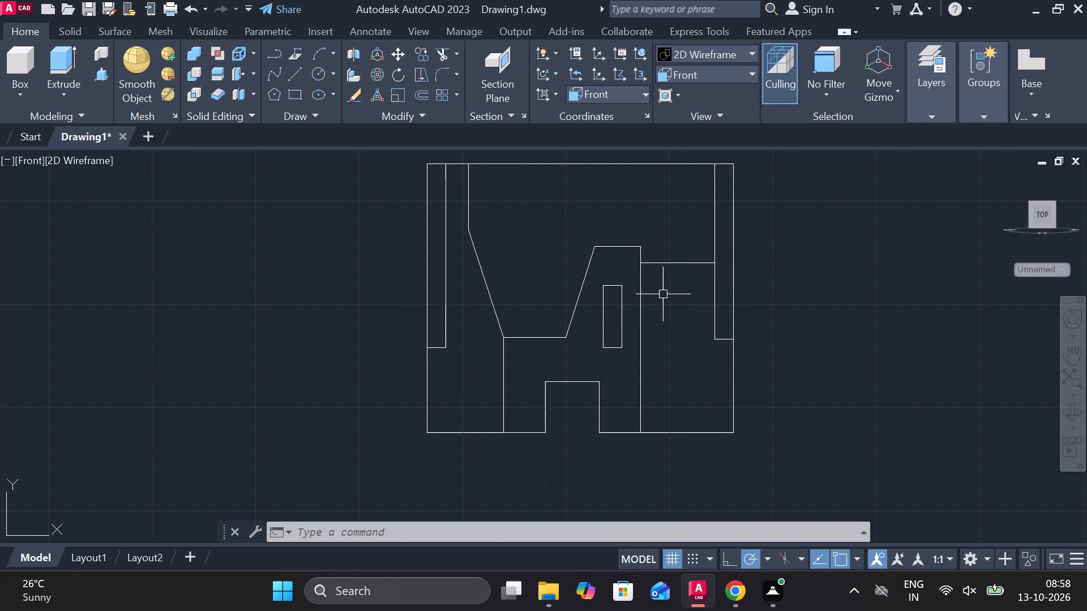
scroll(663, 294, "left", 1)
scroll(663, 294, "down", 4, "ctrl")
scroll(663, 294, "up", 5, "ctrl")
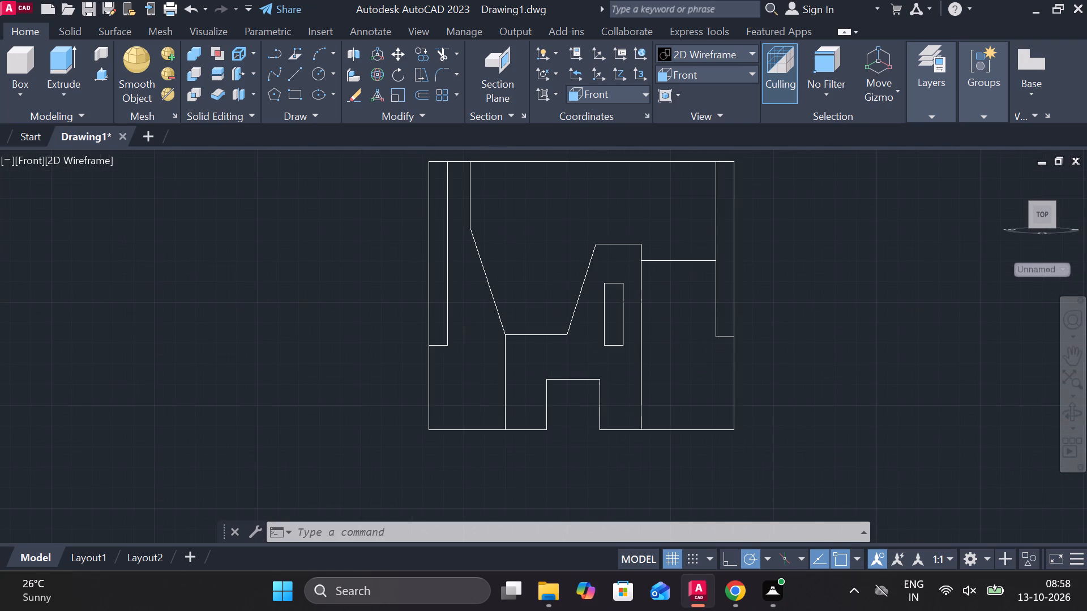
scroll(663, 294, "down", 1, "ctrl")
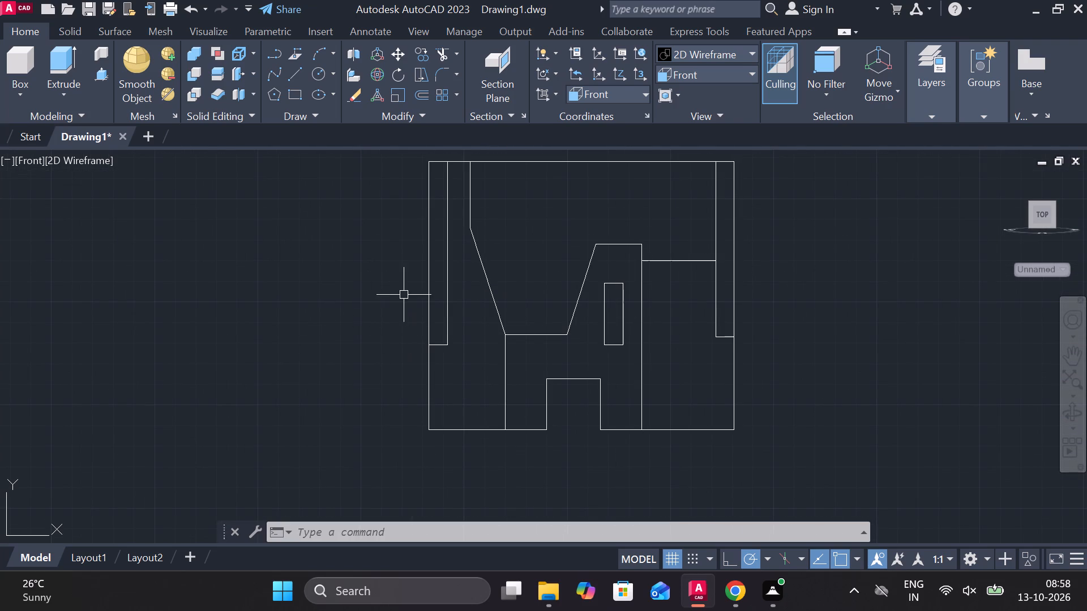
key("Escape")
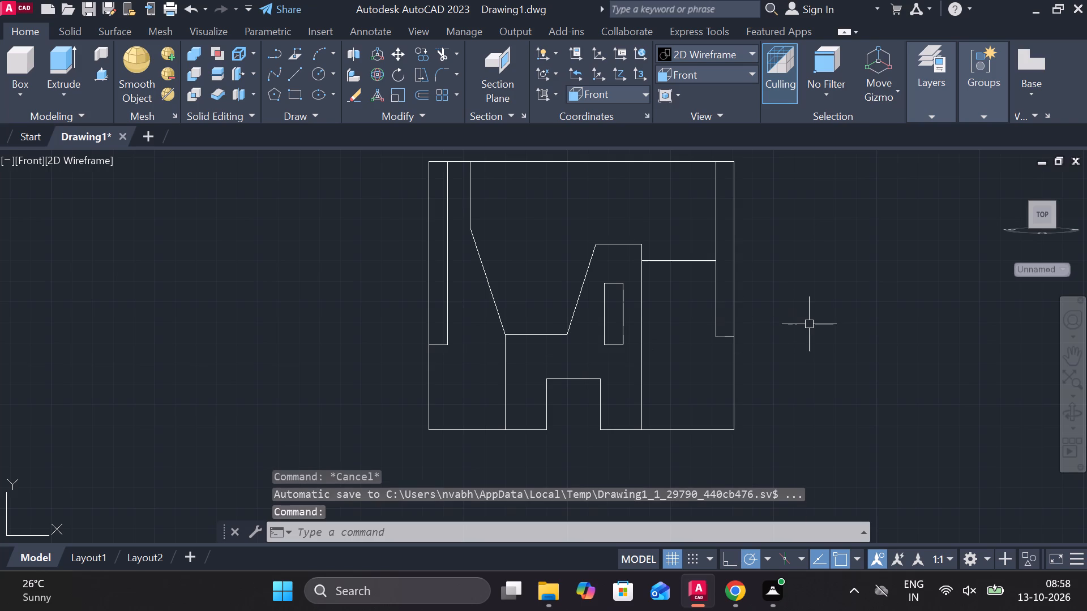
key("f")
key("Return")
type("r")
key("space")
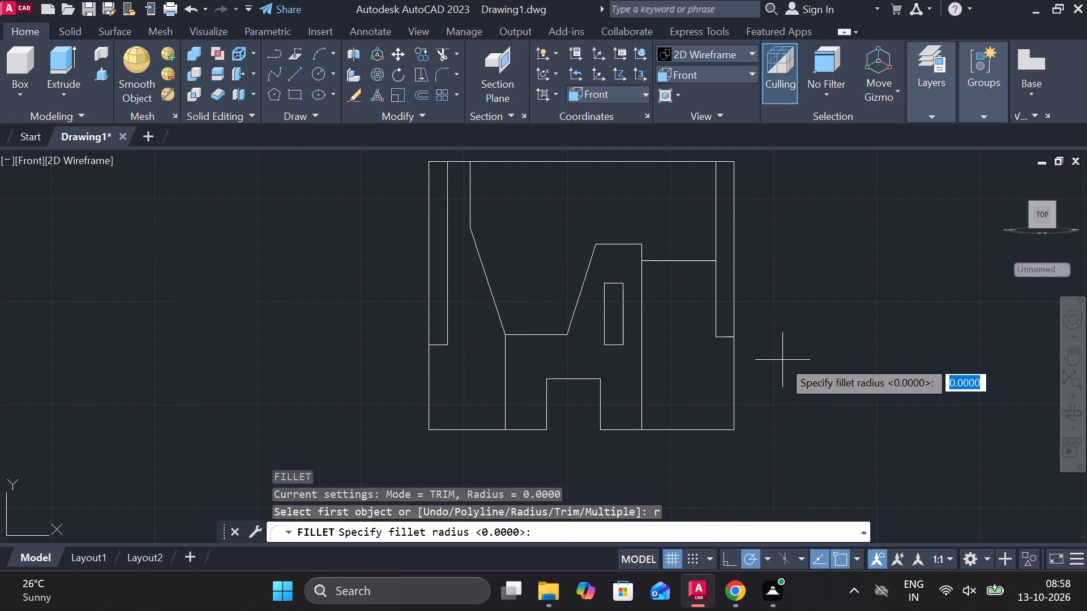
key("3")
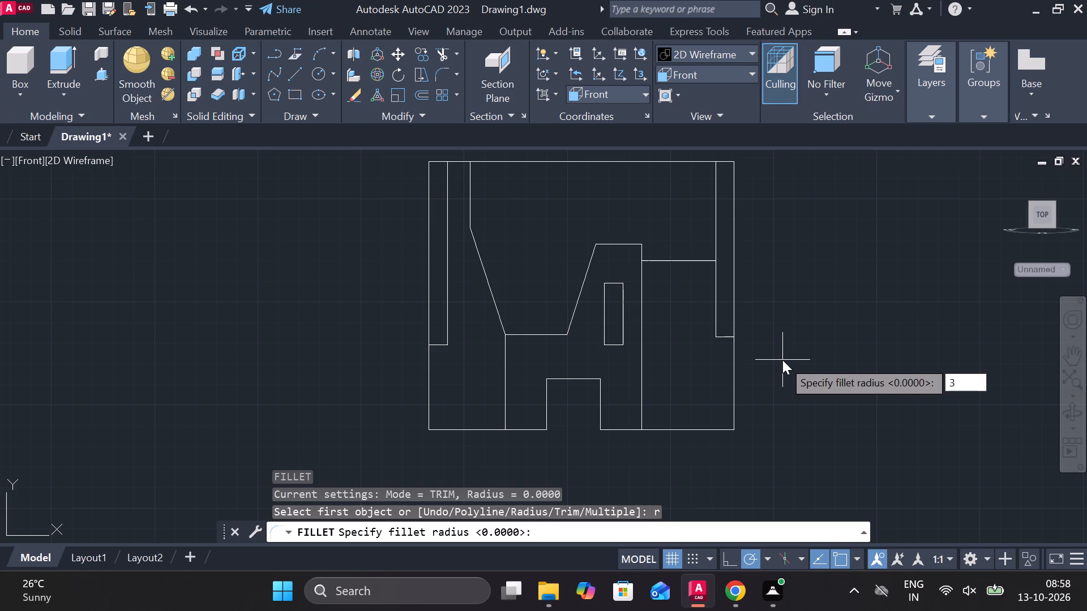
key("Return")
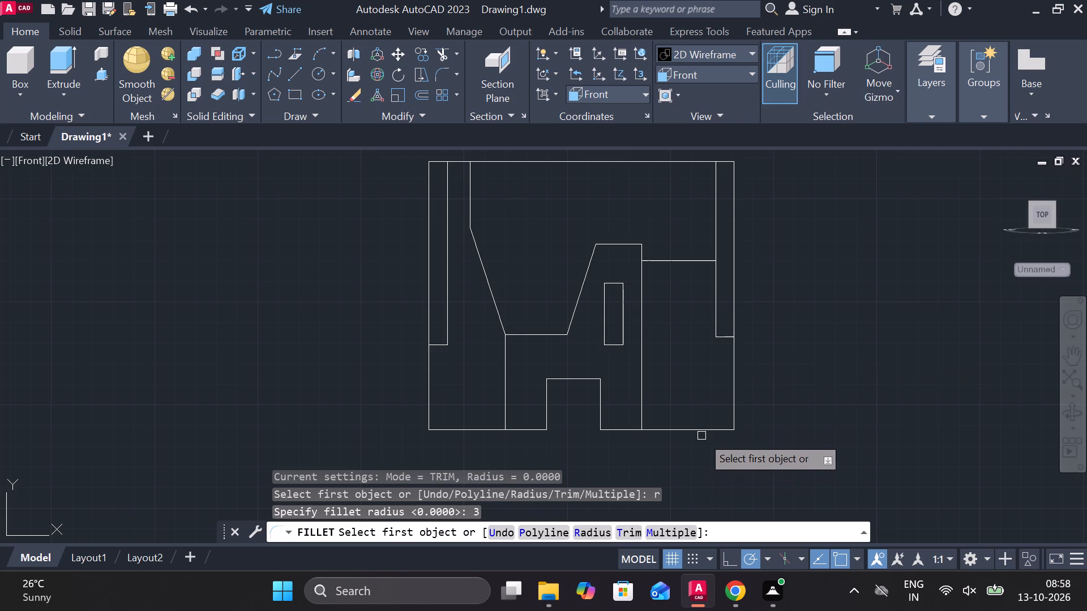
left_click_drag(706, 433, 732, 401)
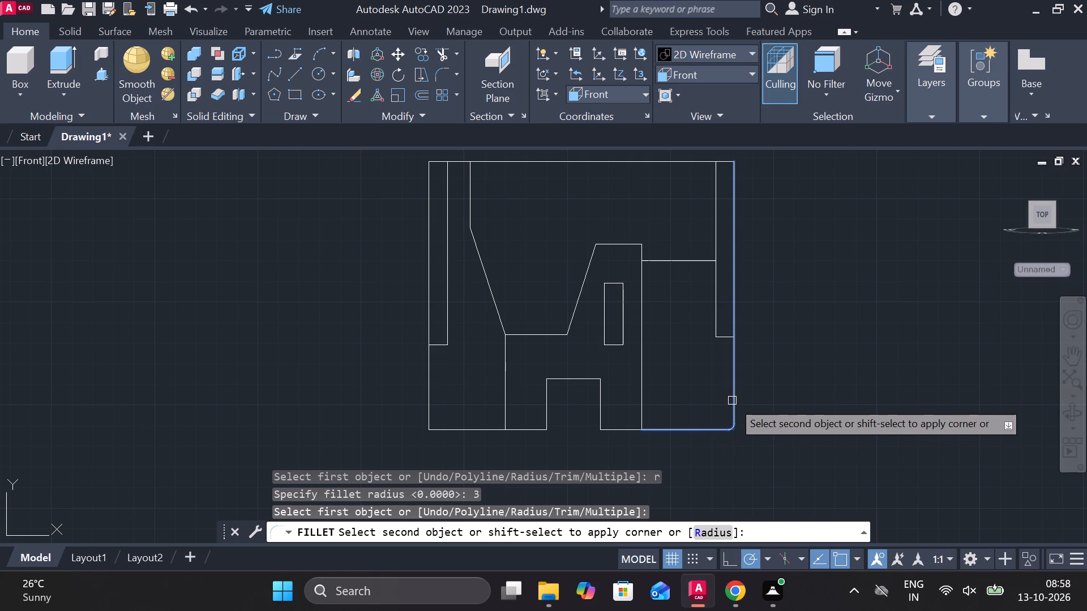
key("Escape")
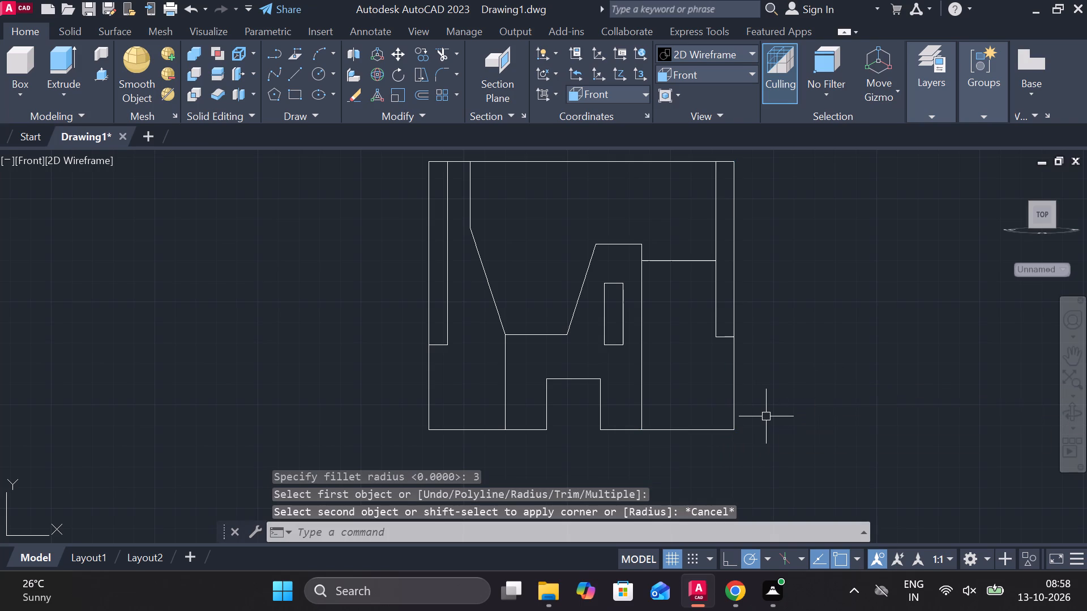
Fillet the profile's two bottom outer corners with a radius of 13.
key("f")
key("Return")
key("r")
key("Return")
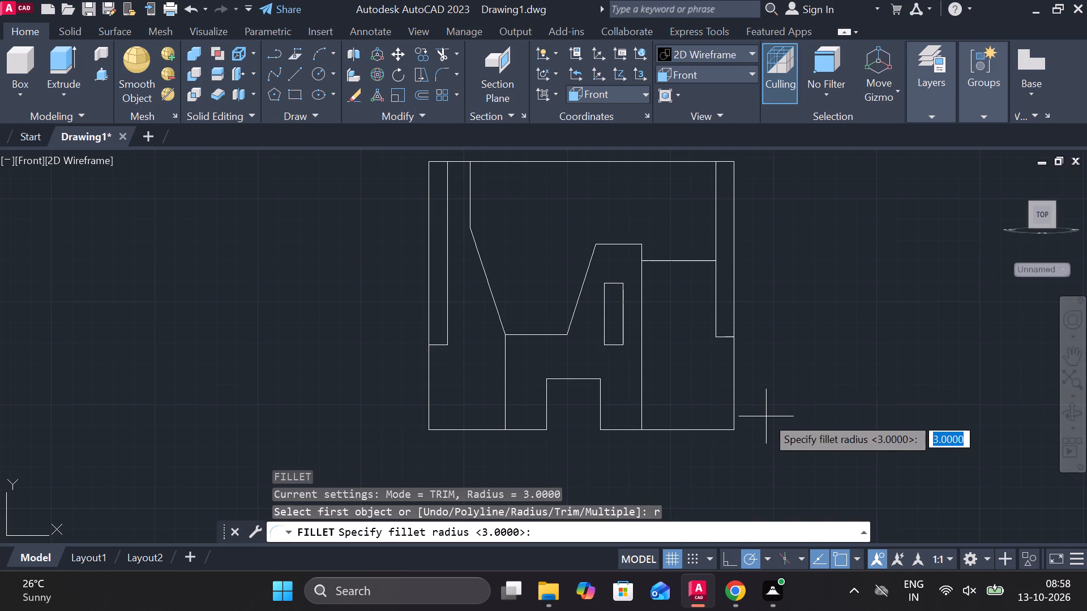
type("13")
key("Return")
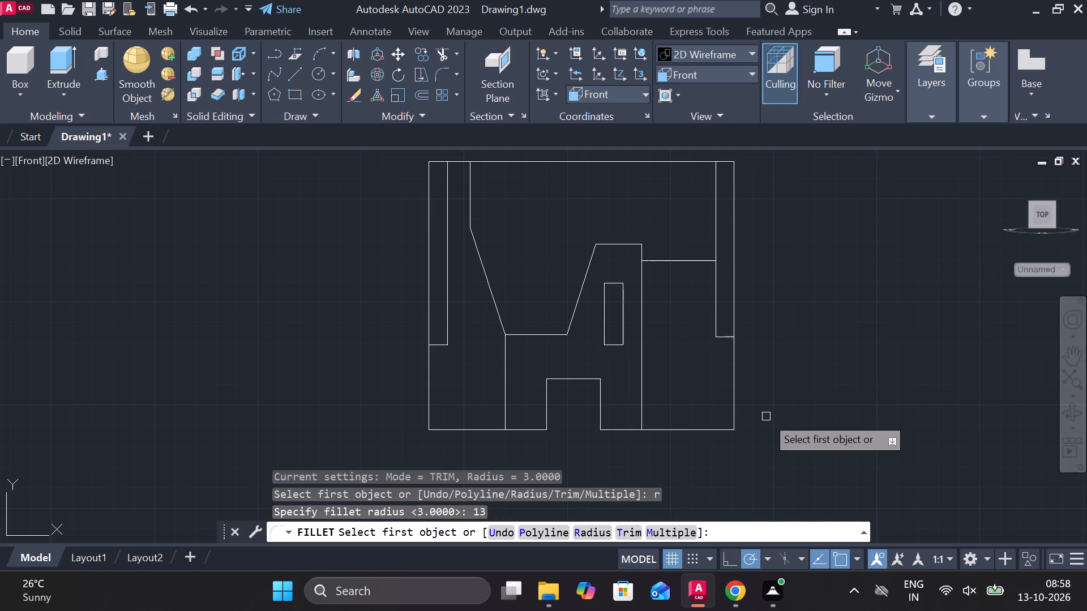
left_click_drag(709, 435, 701, 431)
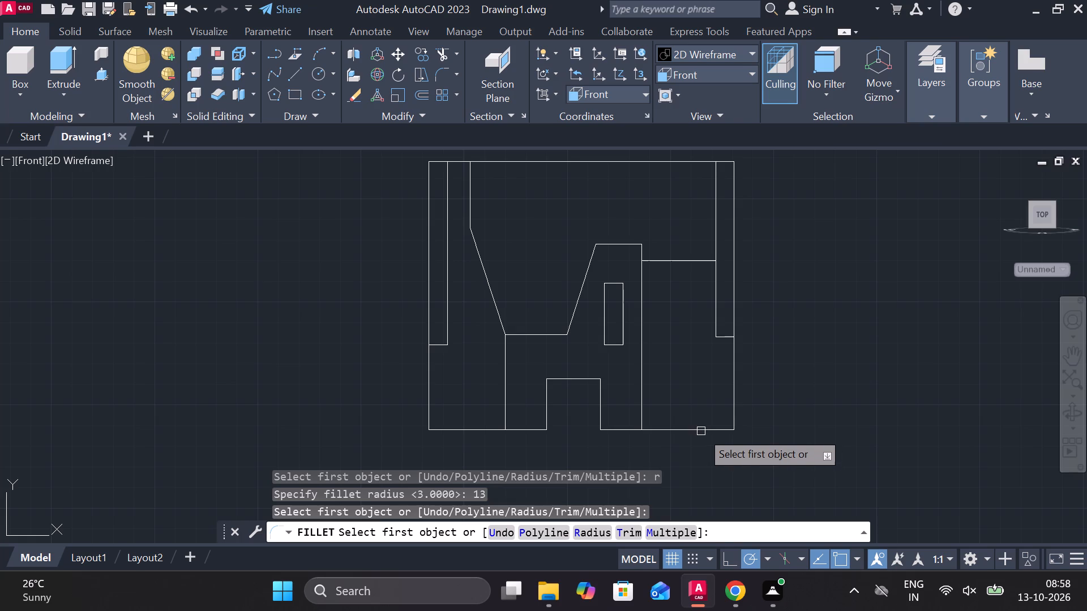
left_click(701, 431)
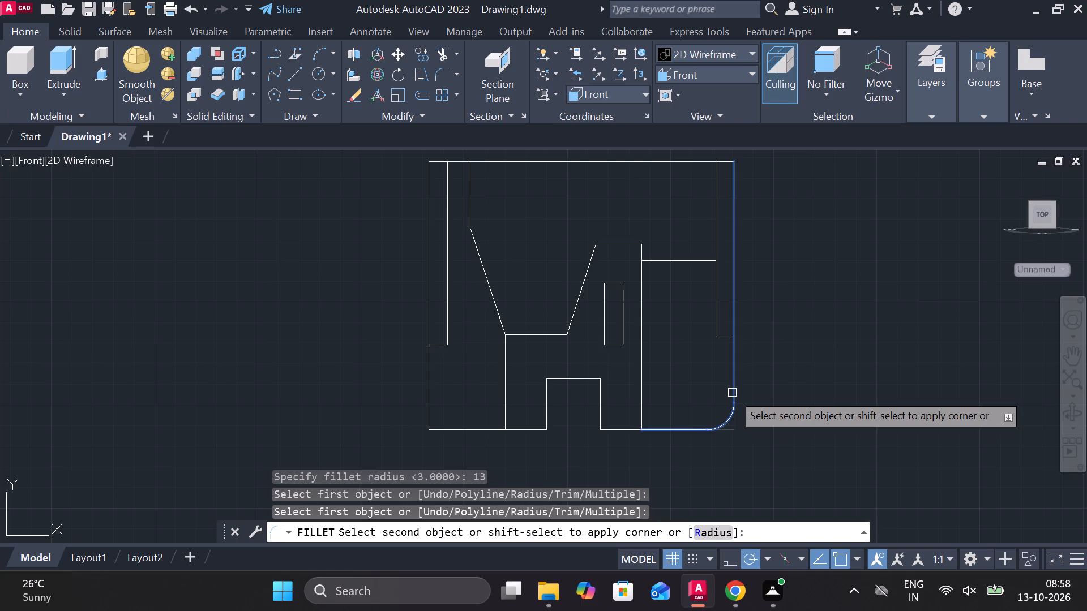
left_click(732, 393)
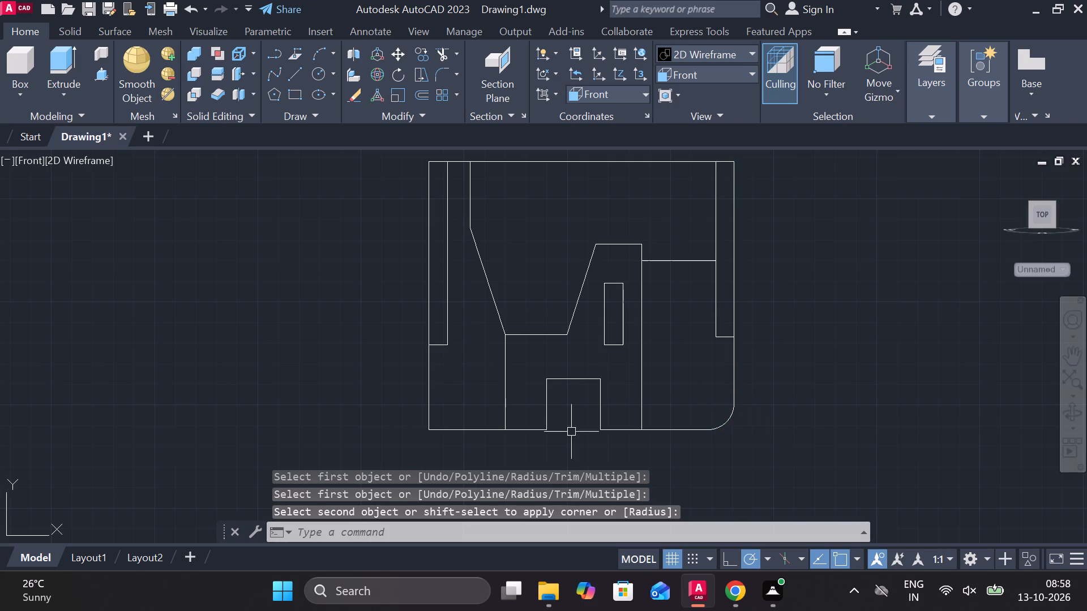
key("space")
left_click_drag(471, 429, 428, 408)
left_click_drag(428, 408, 699, 358)
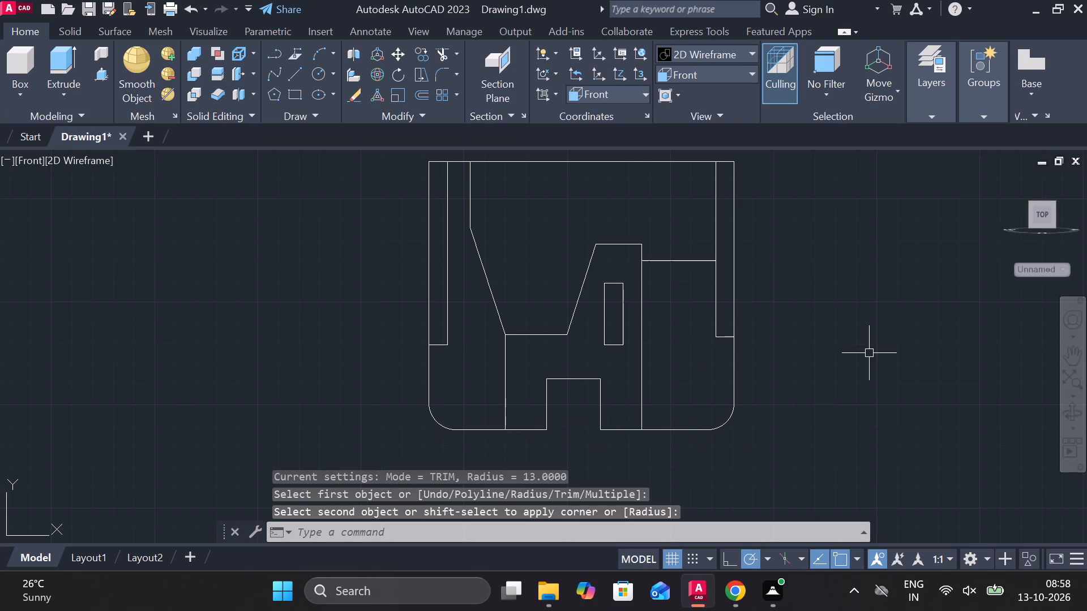
key("Escape")
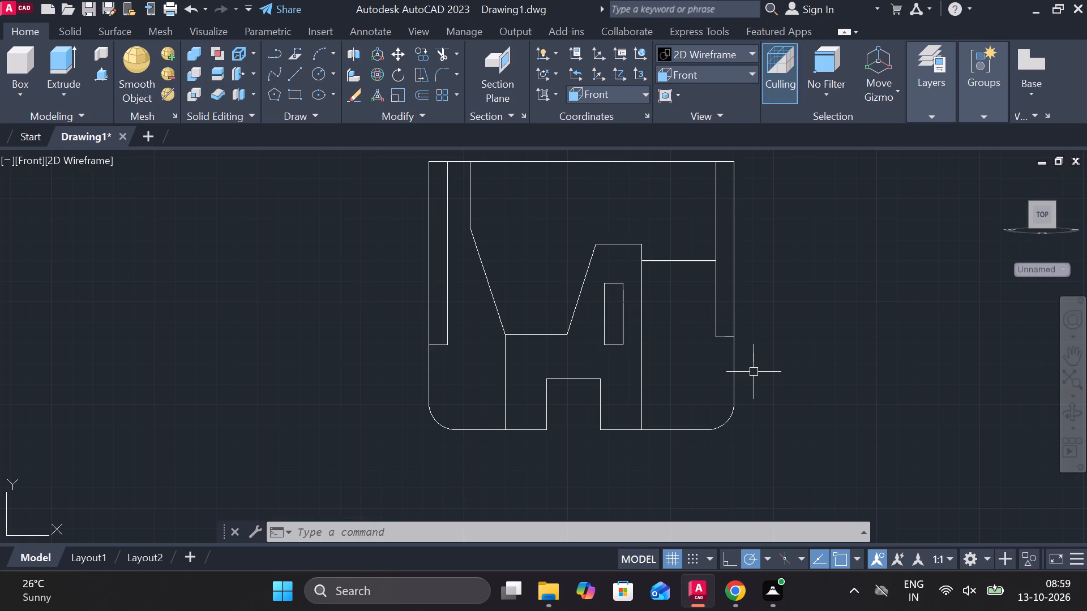
Fillet the two upper corners of the bottom-centre notch with a radius of 3.
key("f")
key("Return")
key("r")
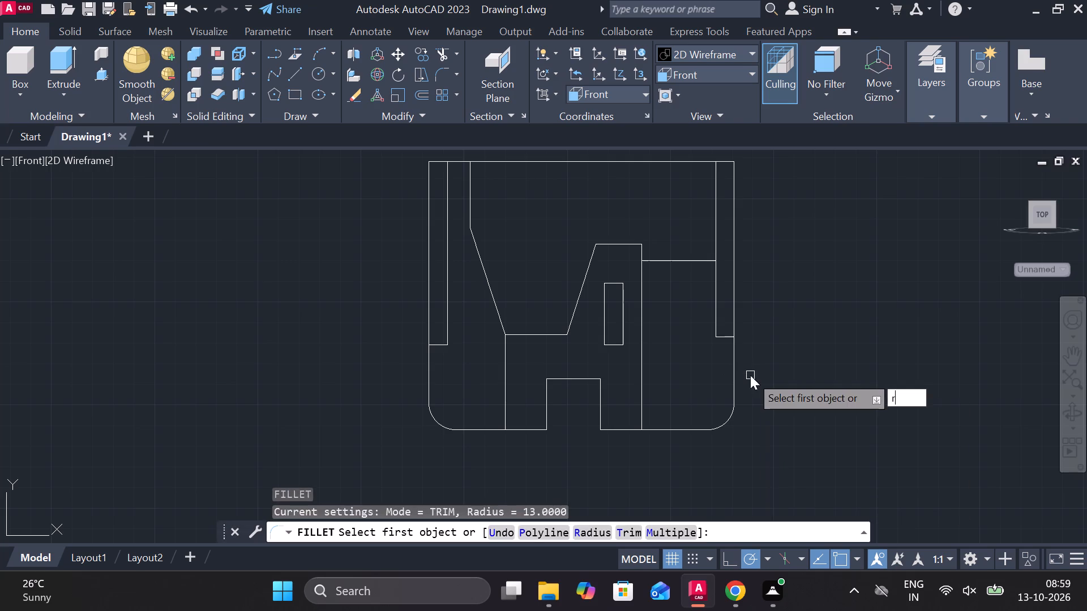
key("Return")
key("3")
key("Return")
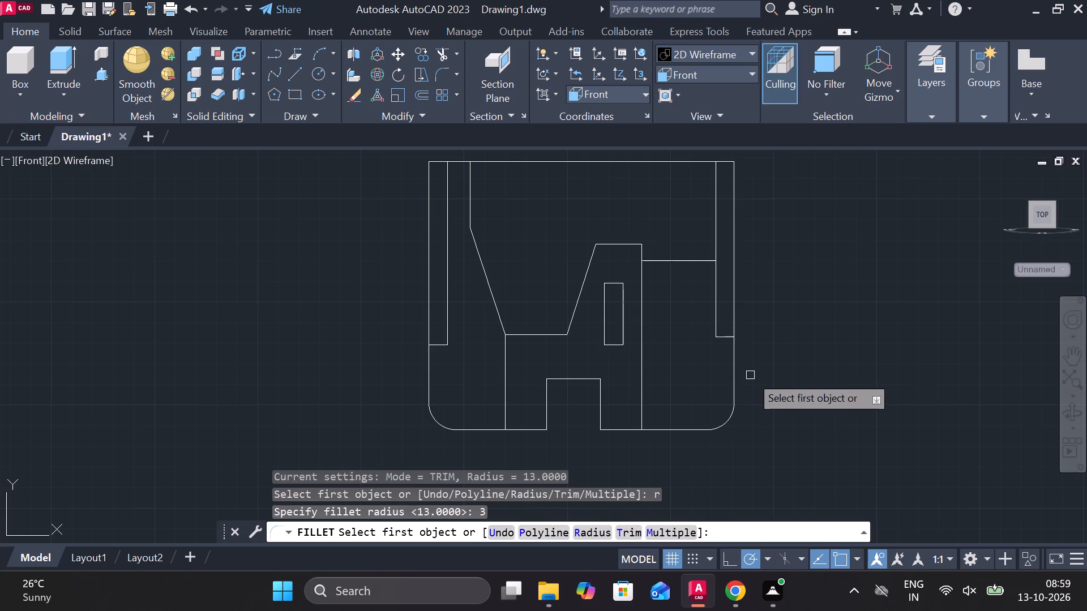
left_click(593, 383)
left_click(600, 398)
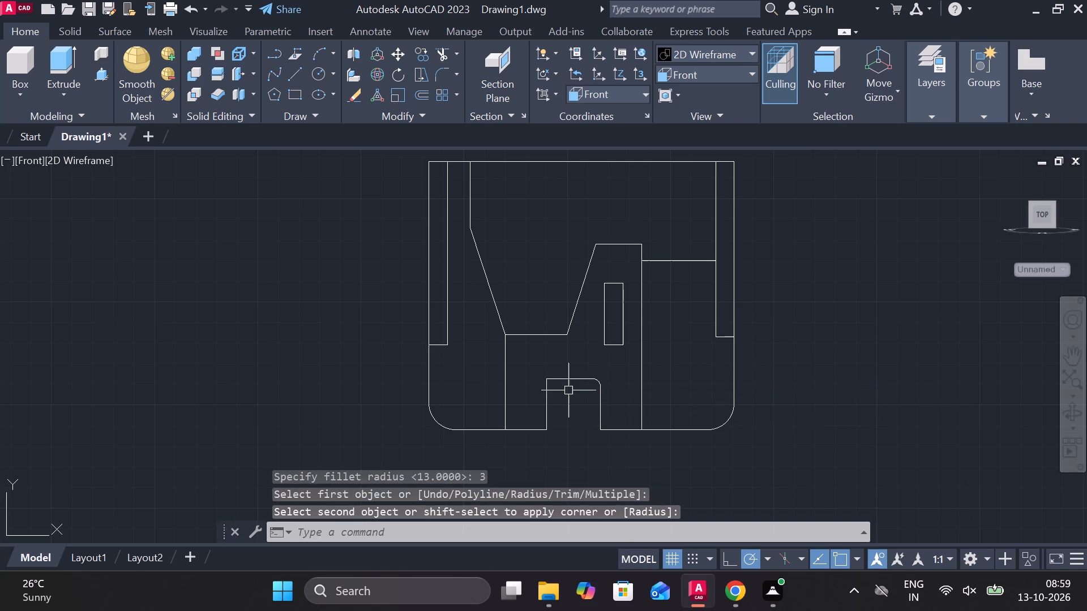
key("space")
left_click(553, 377)
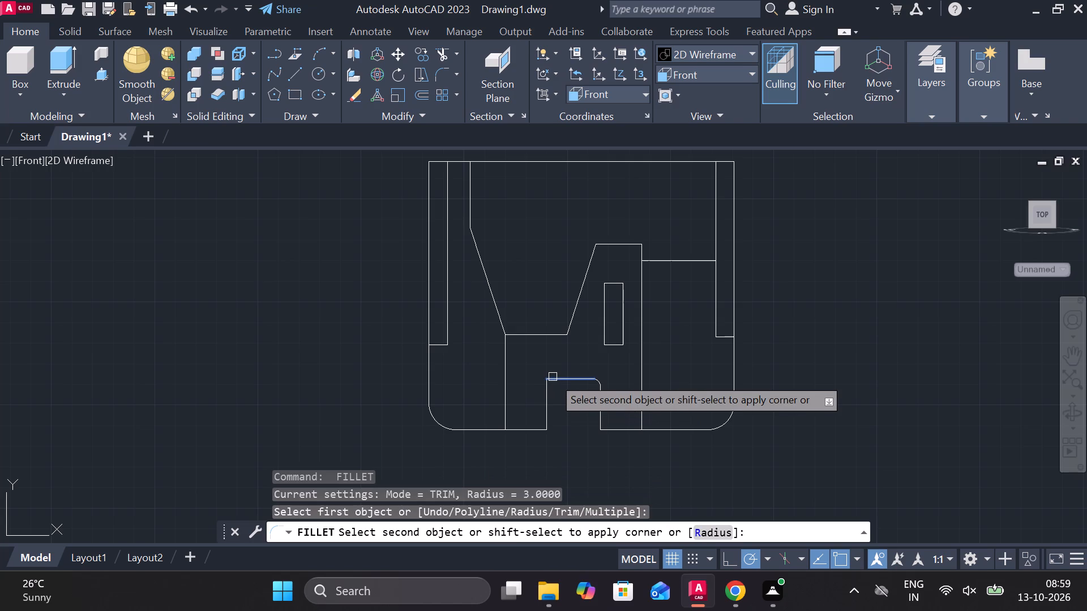
left_click(545, 390)
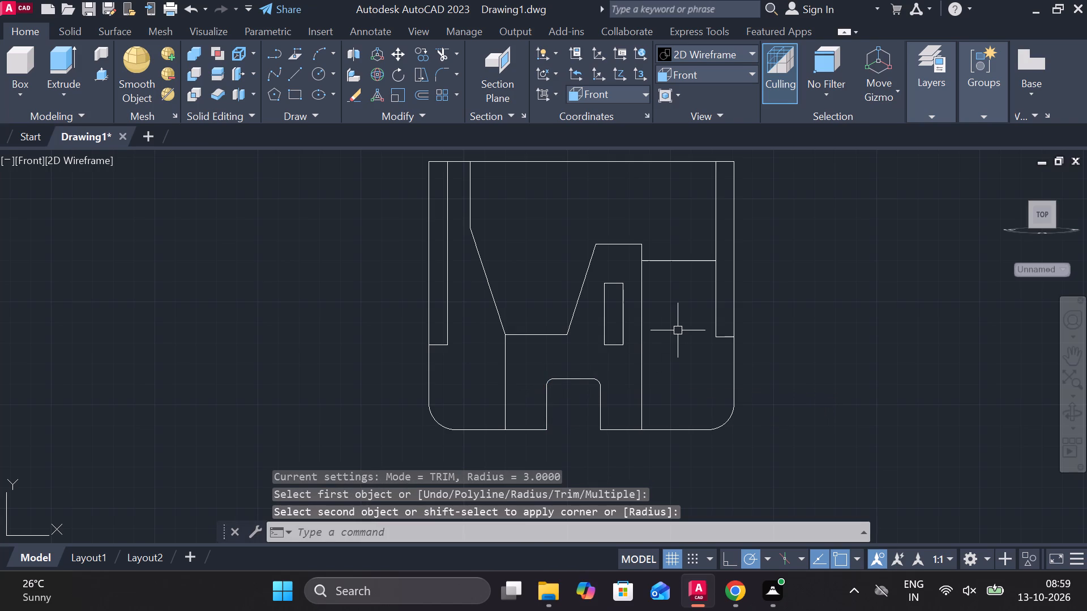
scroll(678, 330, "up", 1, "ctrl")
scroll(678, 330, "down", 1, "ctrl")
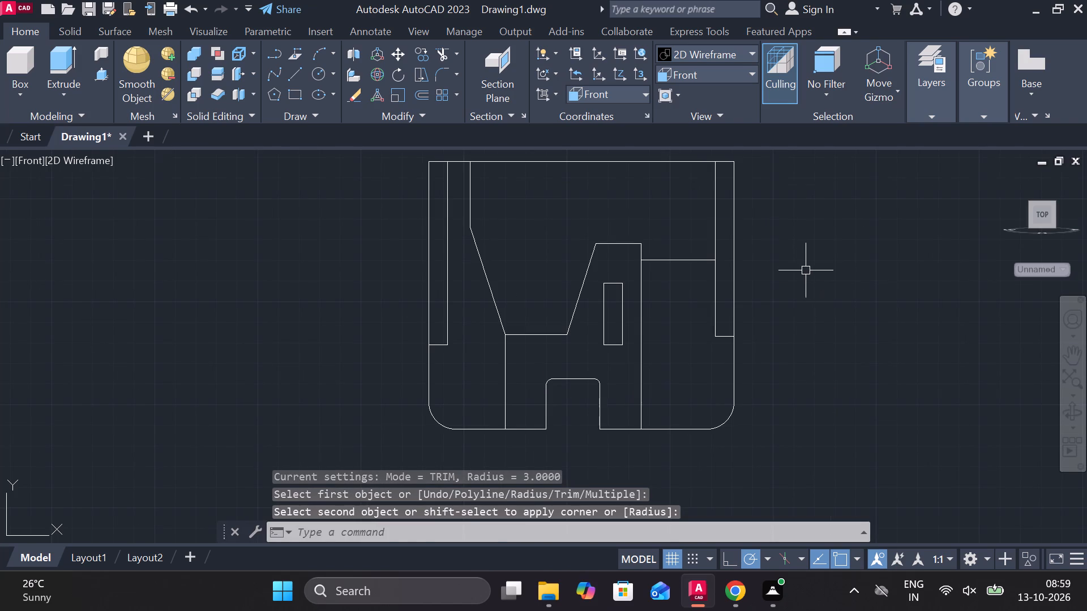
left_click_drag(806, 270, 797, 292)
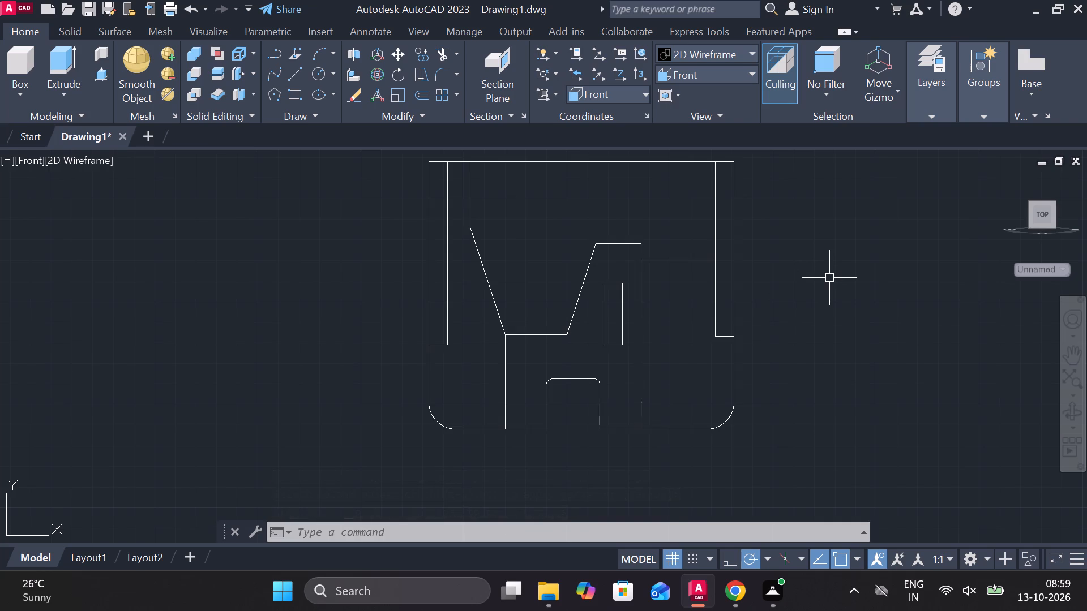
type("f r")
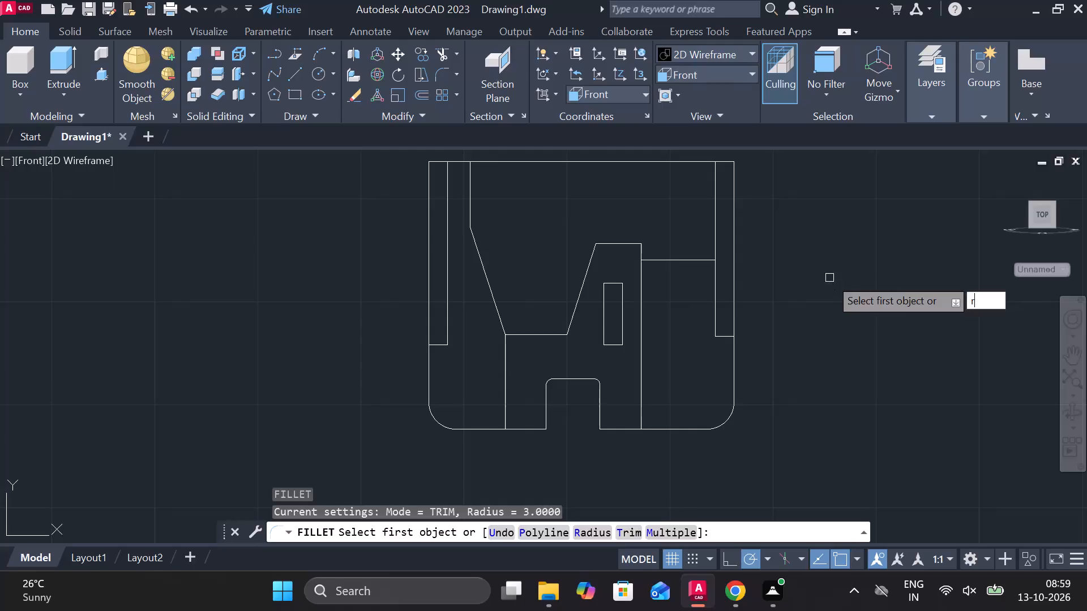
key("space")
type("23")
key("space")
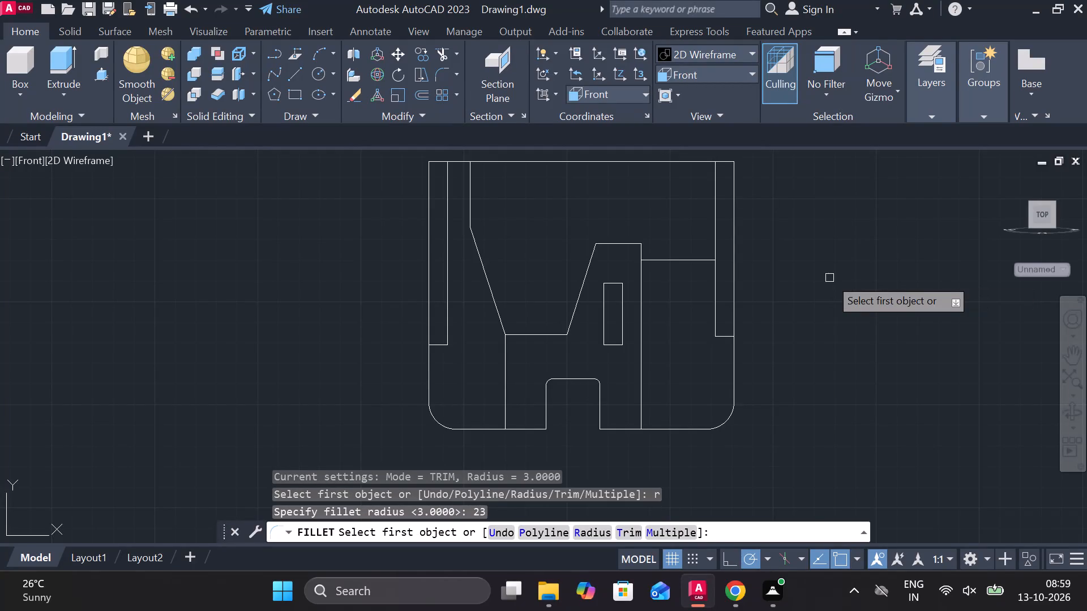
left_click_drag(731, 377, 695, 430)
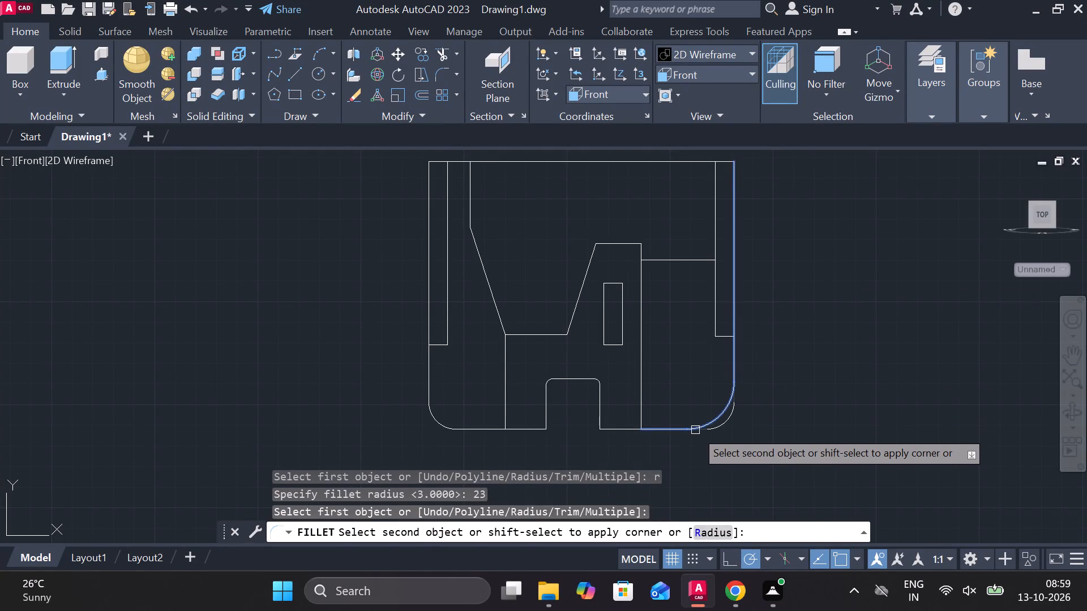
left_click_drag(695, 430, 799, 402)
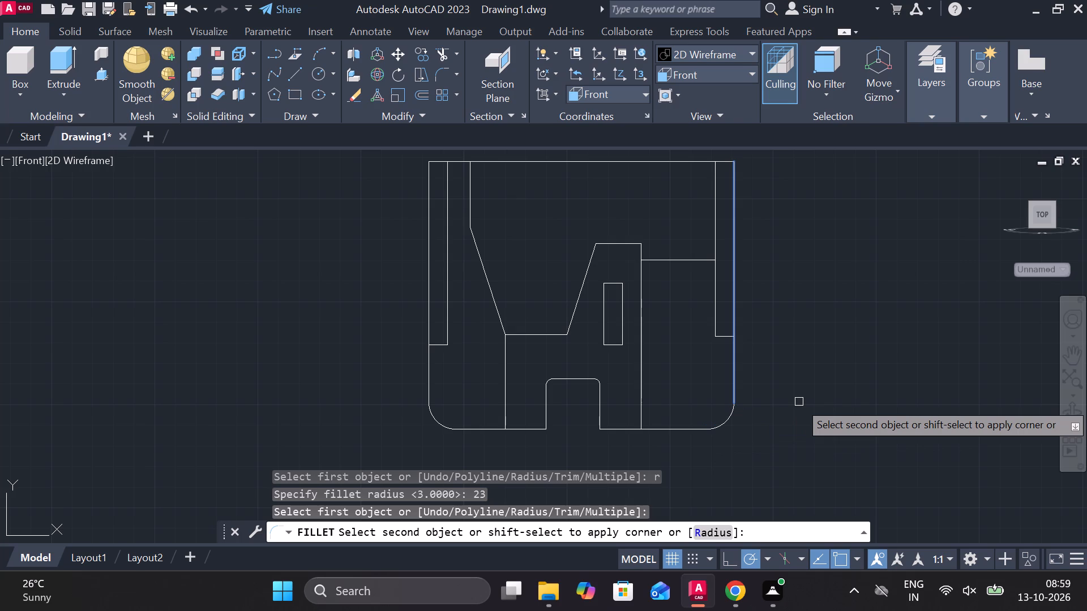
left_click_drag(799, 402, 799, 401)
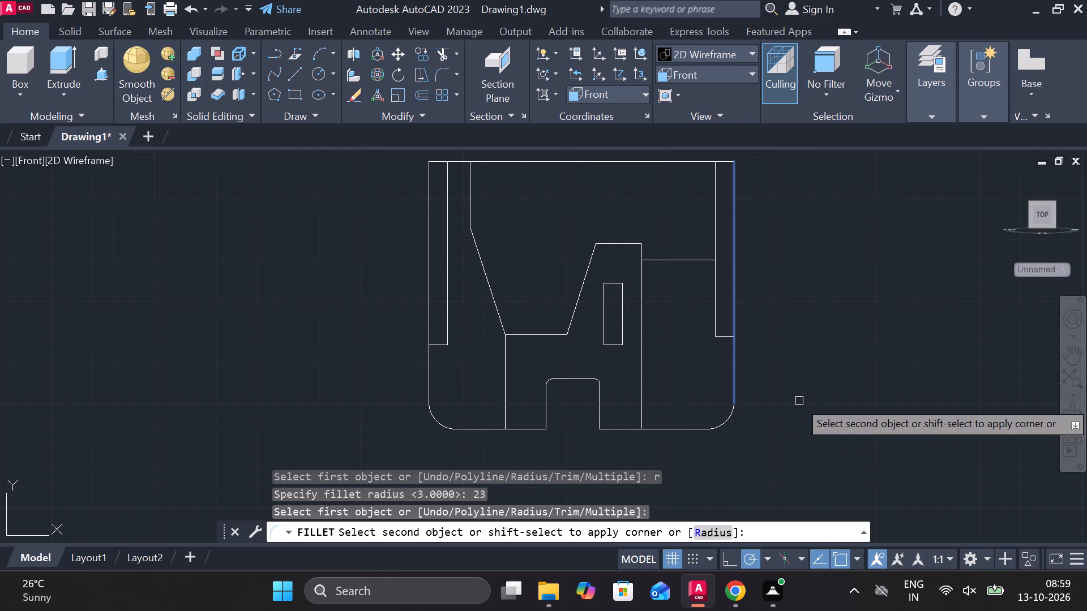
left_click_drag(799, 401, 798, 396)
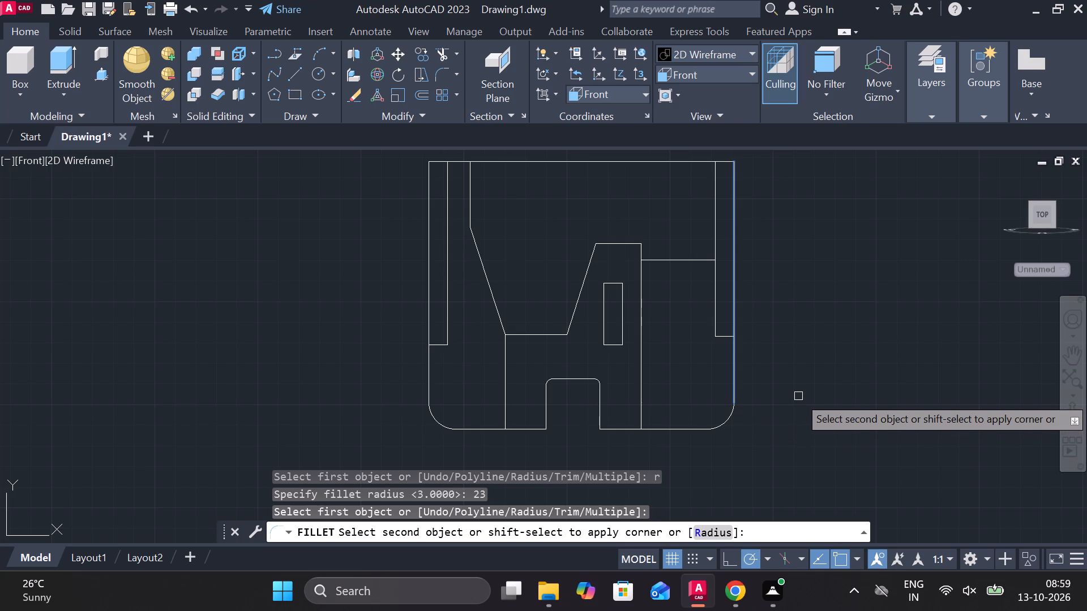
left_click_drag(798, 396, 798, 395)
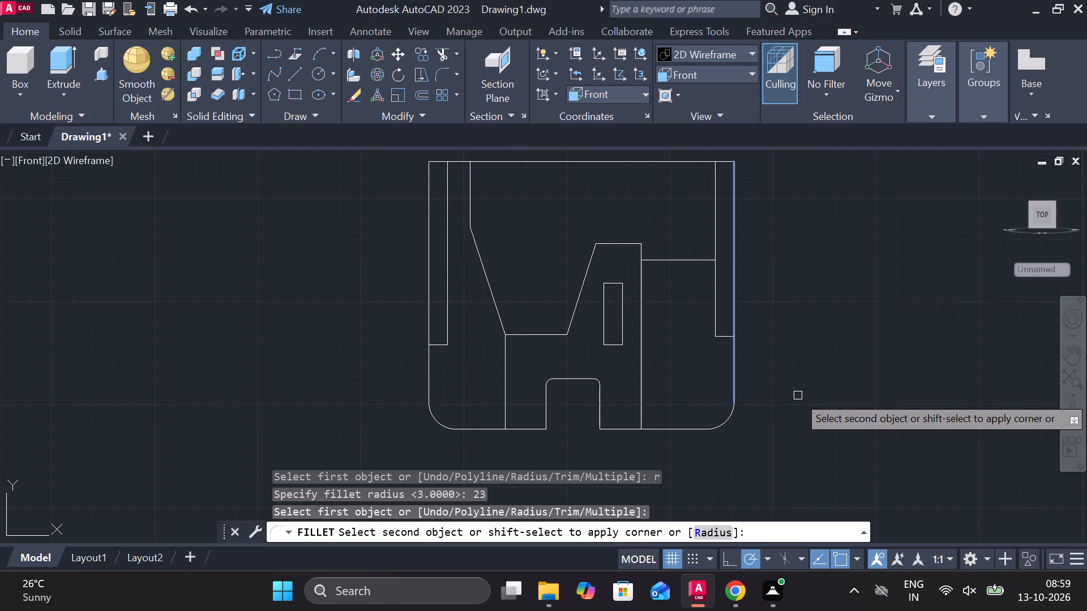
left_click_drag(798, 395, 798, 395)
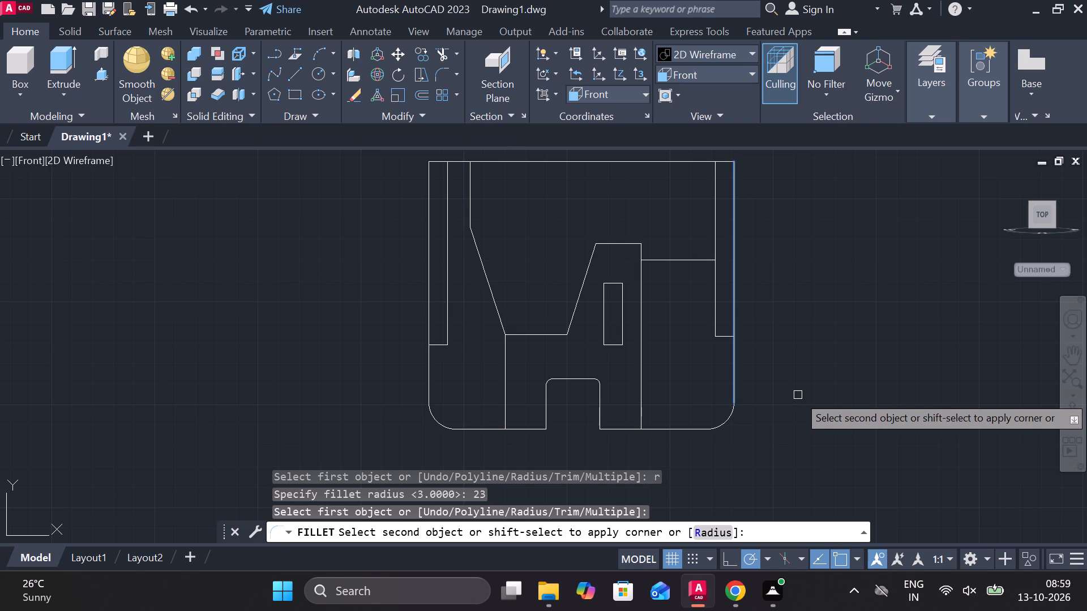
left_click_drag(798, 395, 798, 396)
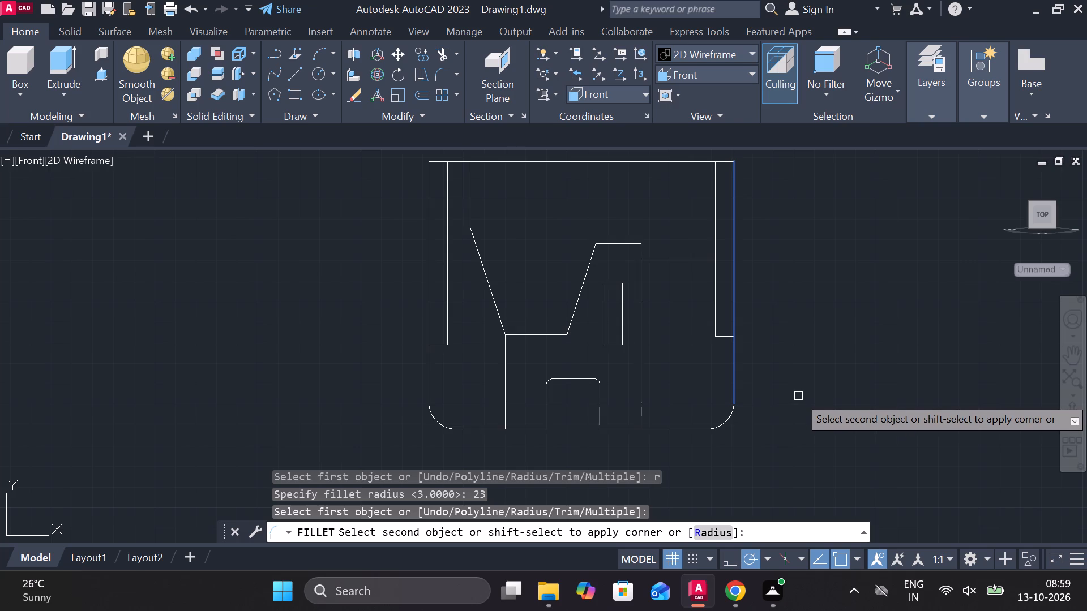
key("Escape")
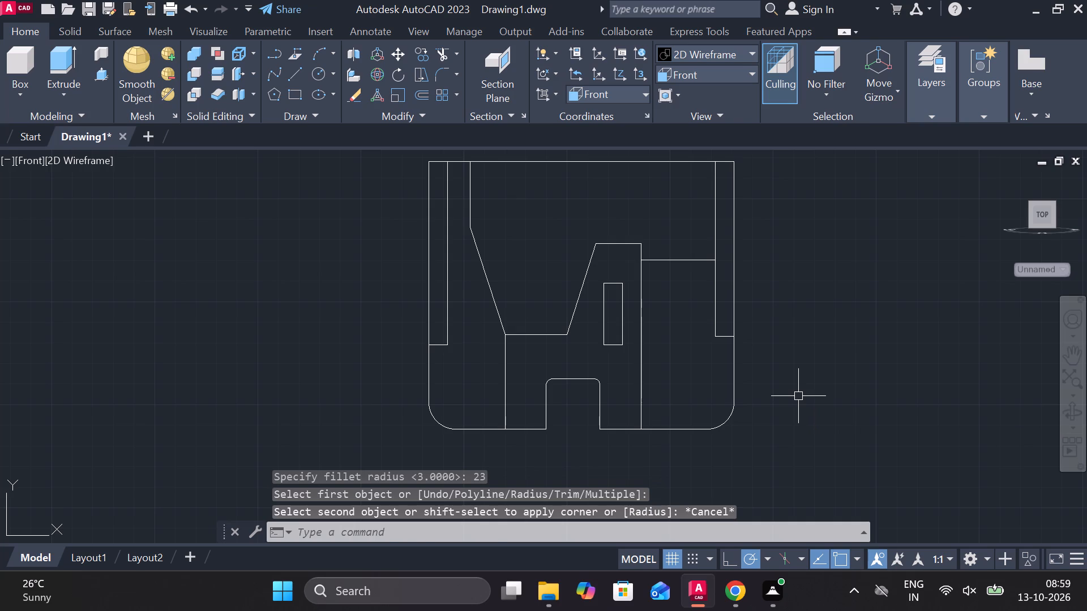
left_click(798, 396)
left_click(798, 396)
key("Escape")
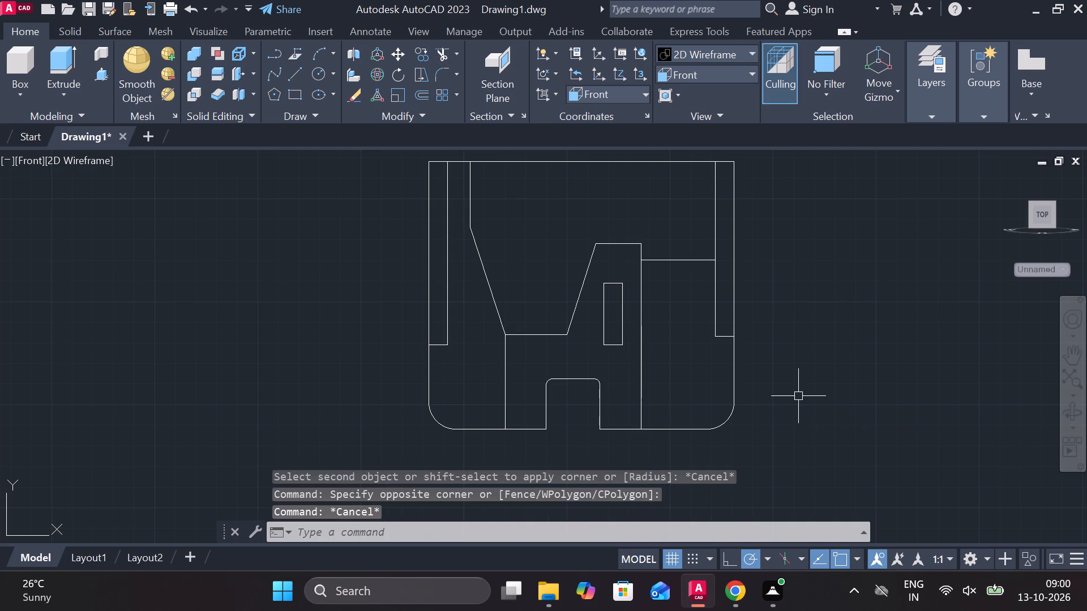
Switch the model view to SW Isometric.
left_click(688, 71)
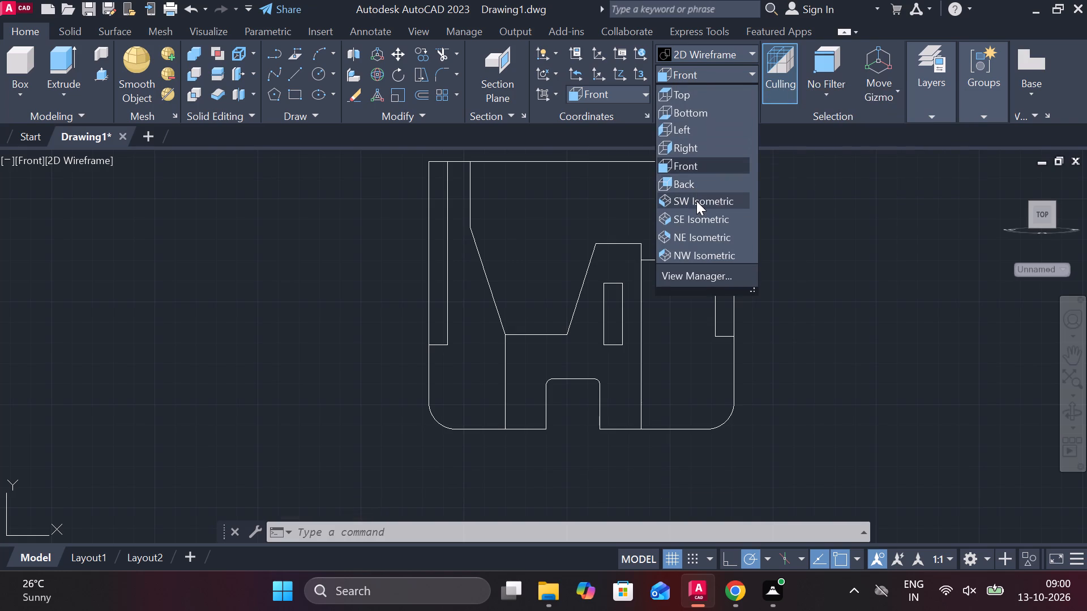
left_click(697, 203)
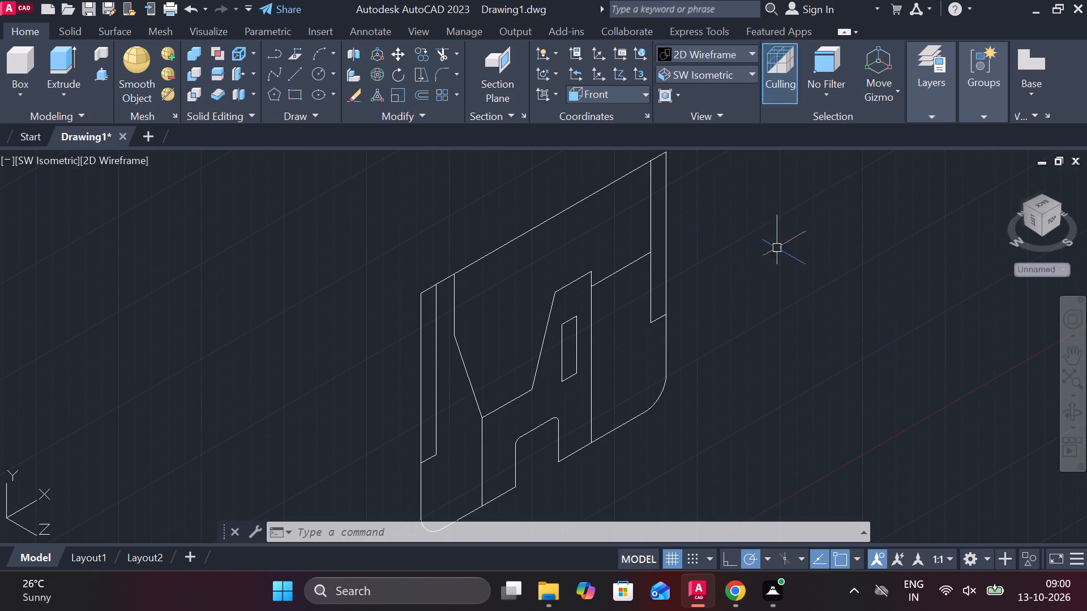
key("Escape")
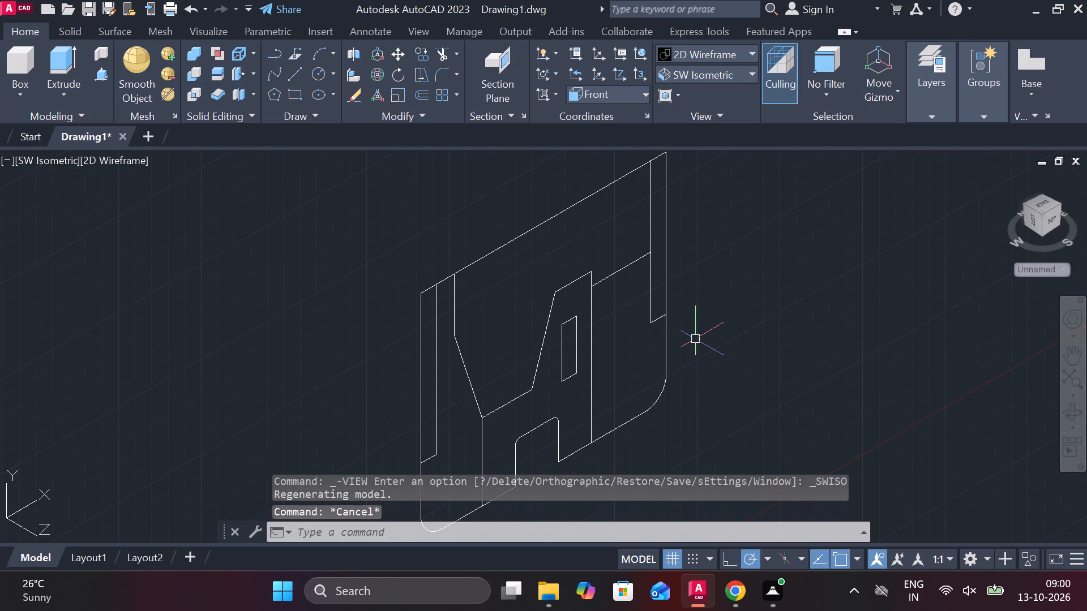
Trim the long top line between the tall left-hand section and the right-hand 9-wide strip.
type("tr")
key("space")
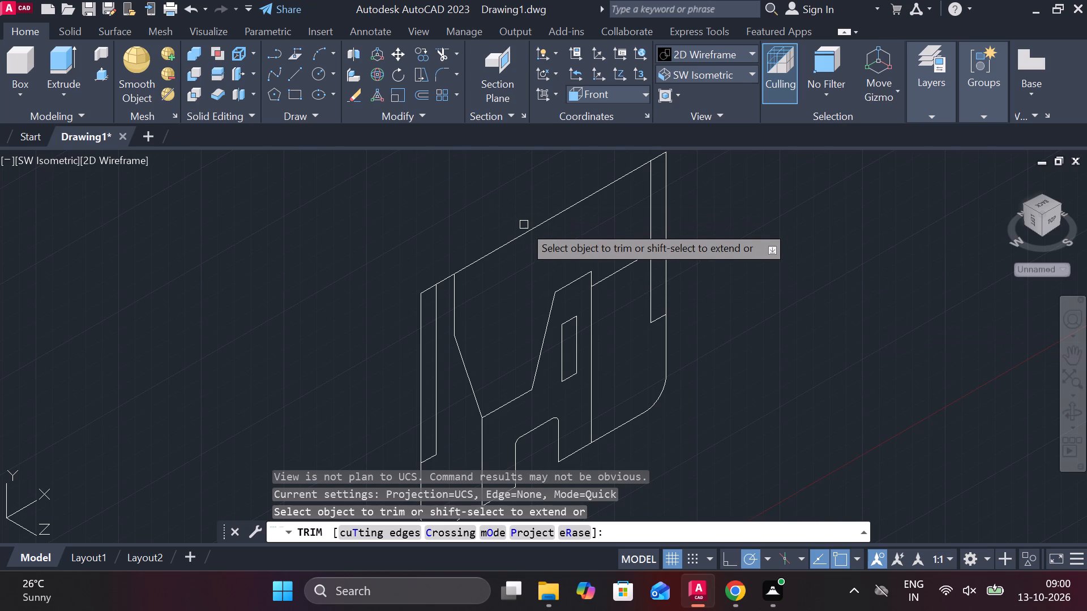
left_click(525, 230)
key("Escape")
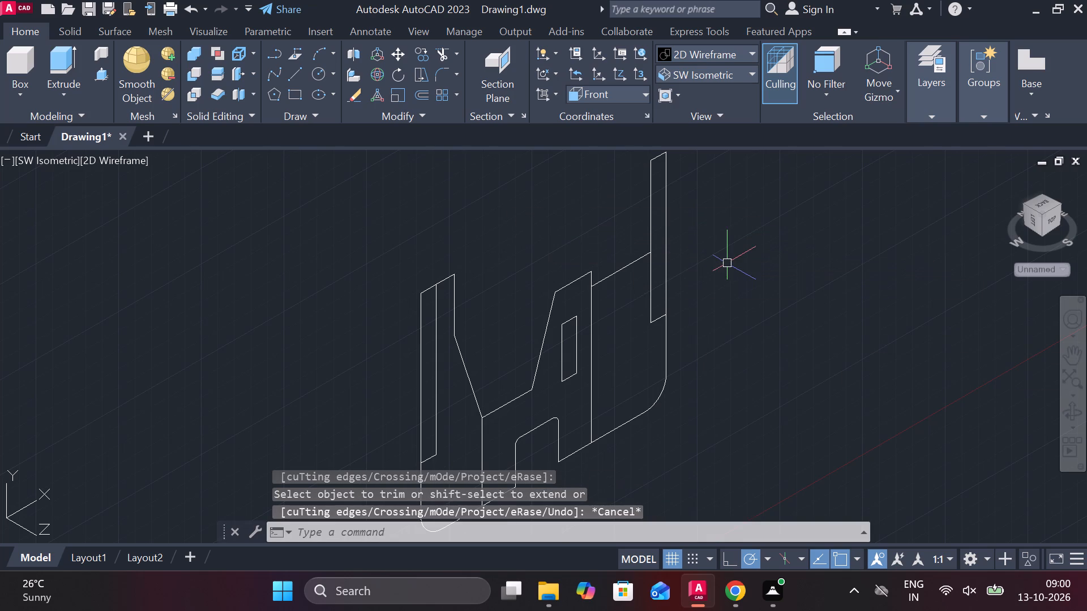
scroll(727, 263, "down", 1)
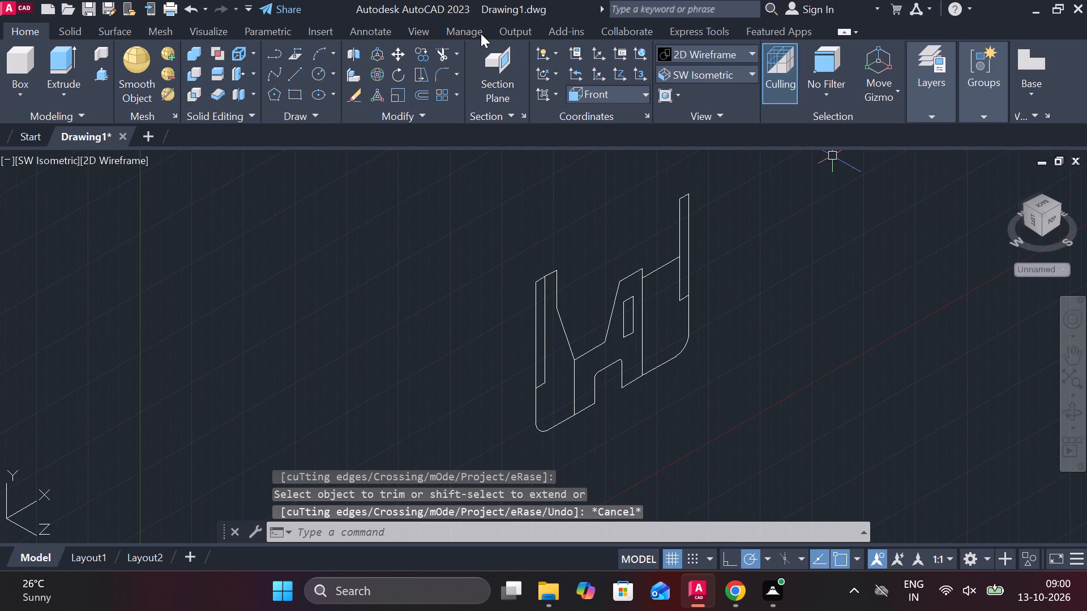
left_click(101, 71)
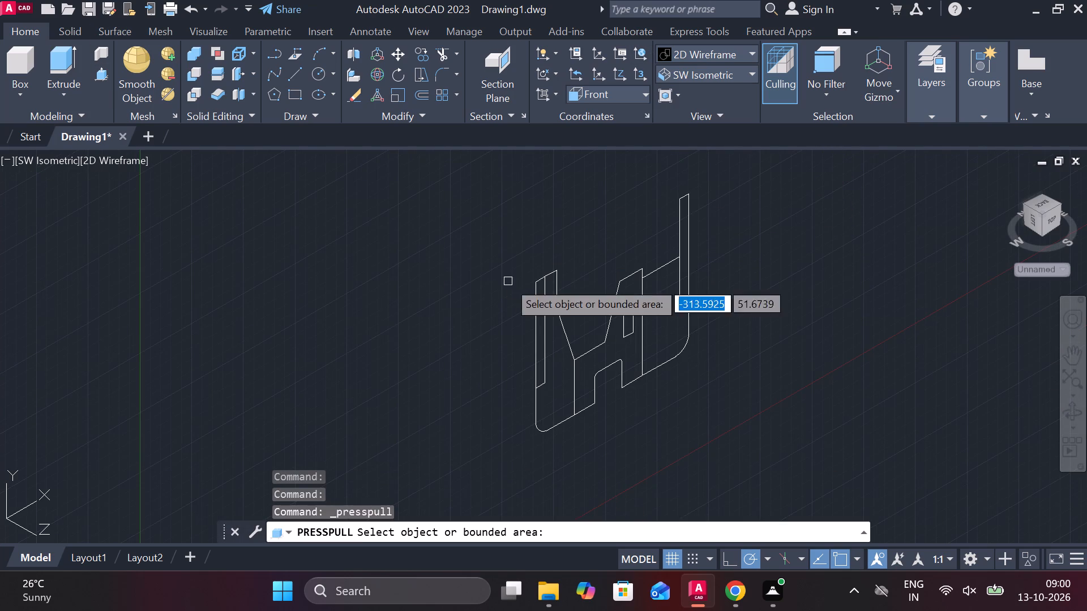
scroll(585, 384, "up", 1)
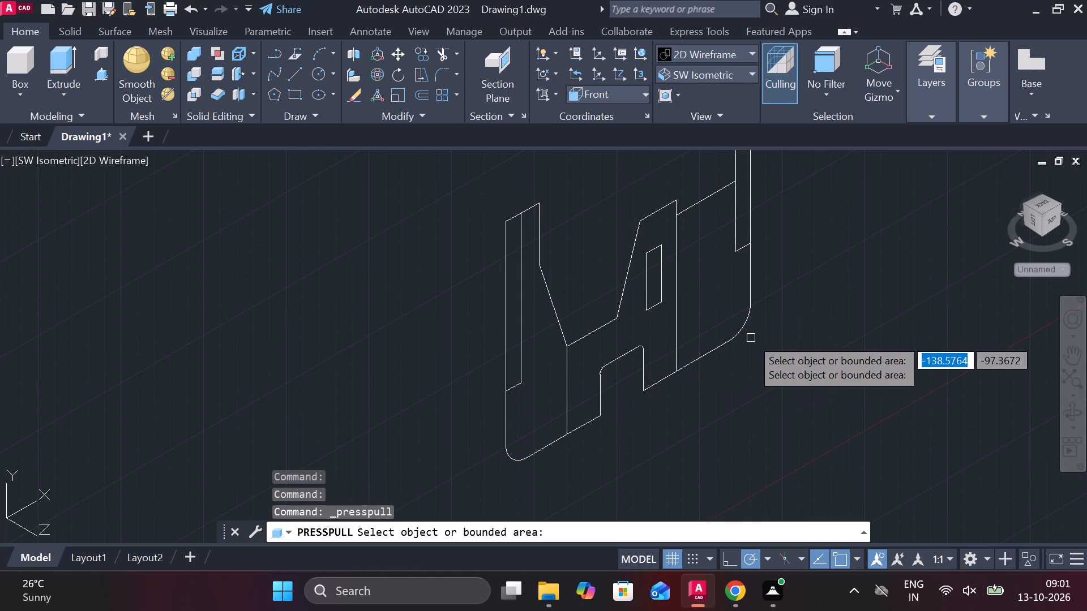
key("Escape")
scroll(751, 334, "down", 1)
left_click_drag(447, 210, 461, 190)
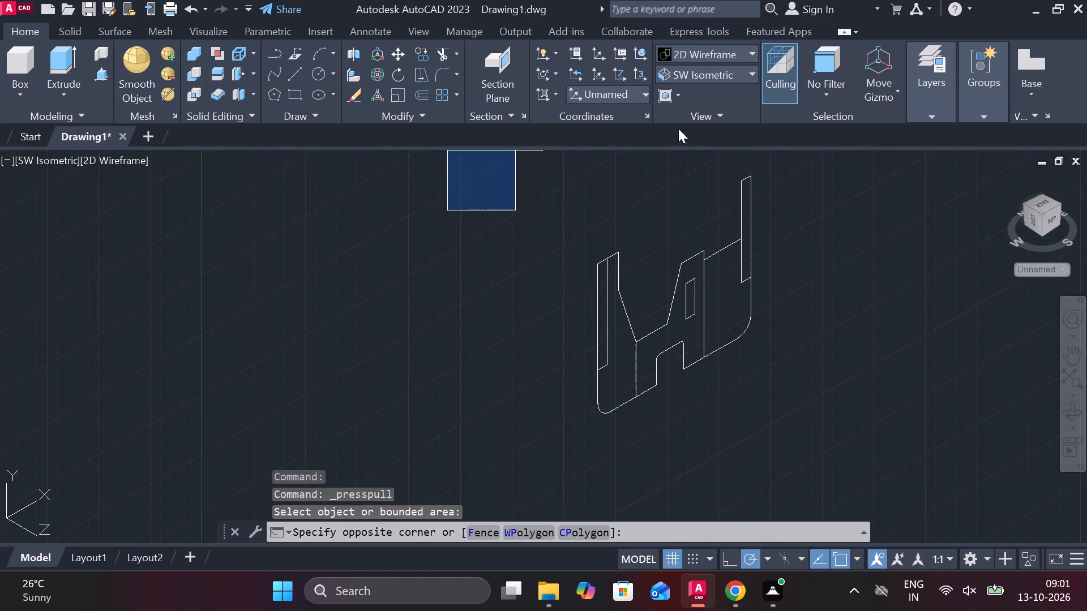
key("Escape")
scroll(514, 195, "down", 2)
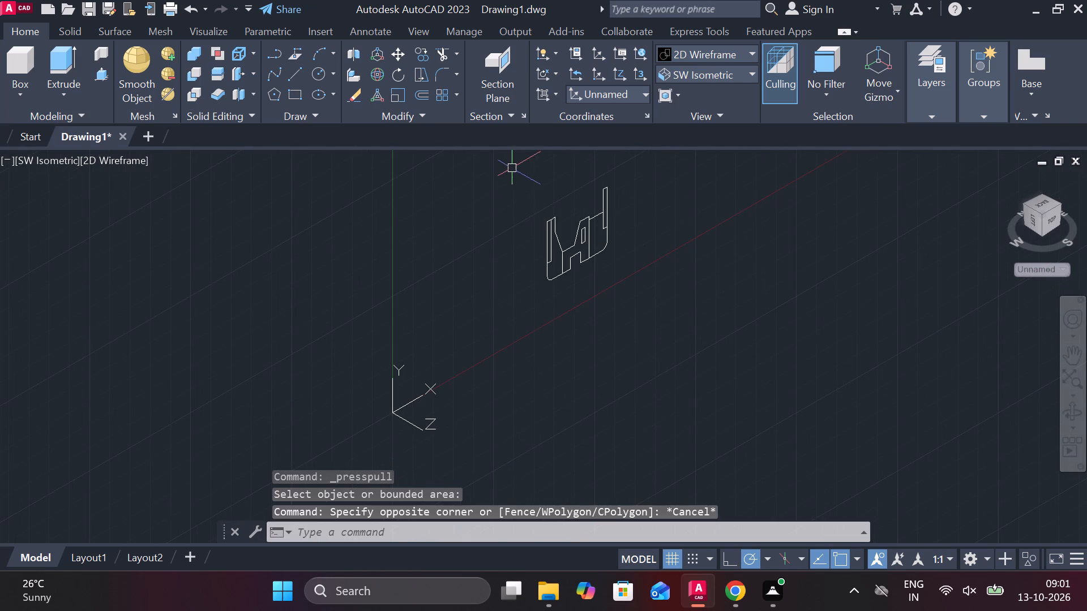
Join all the lines and arcs of the front-view profile.
left_click_drag(512, 167, 538, 167)
left_click(656, 321)
key("j")
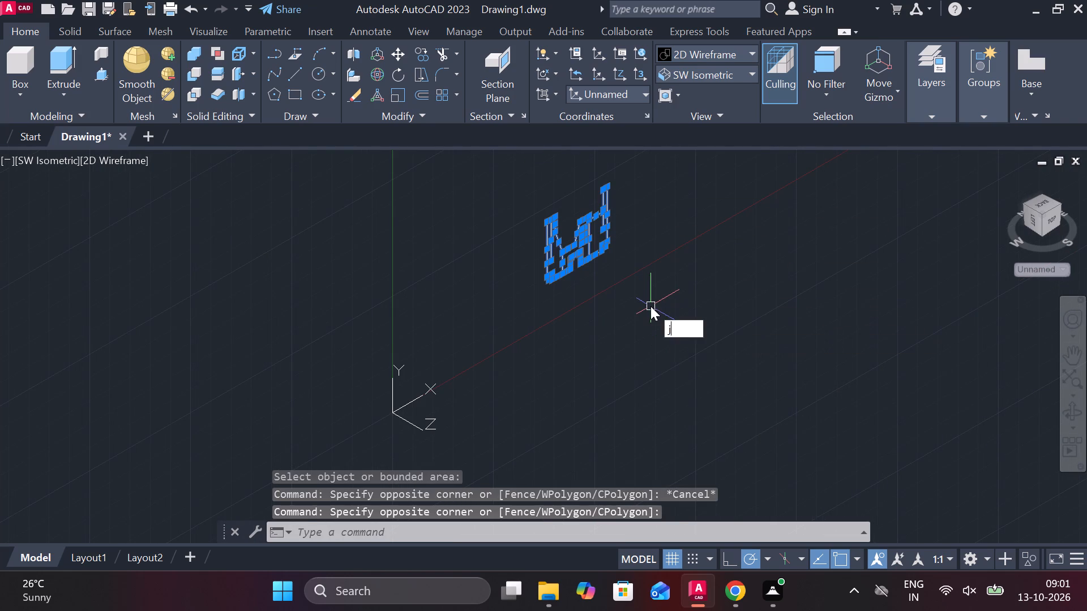
key("Return")
Presspull the central section, leaving its rectangular slot open, by 7.5 to each side of the profile plane.
scroll(590, 263, "up", 3)
middle_click_drag(687, 253, 704, 319)
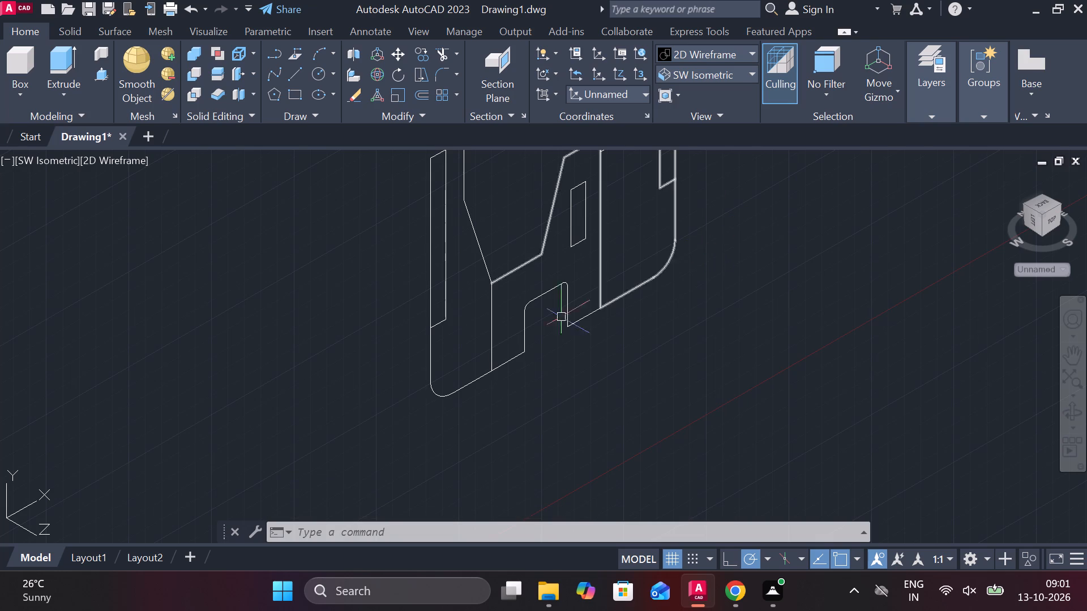
left_click(101, 79)
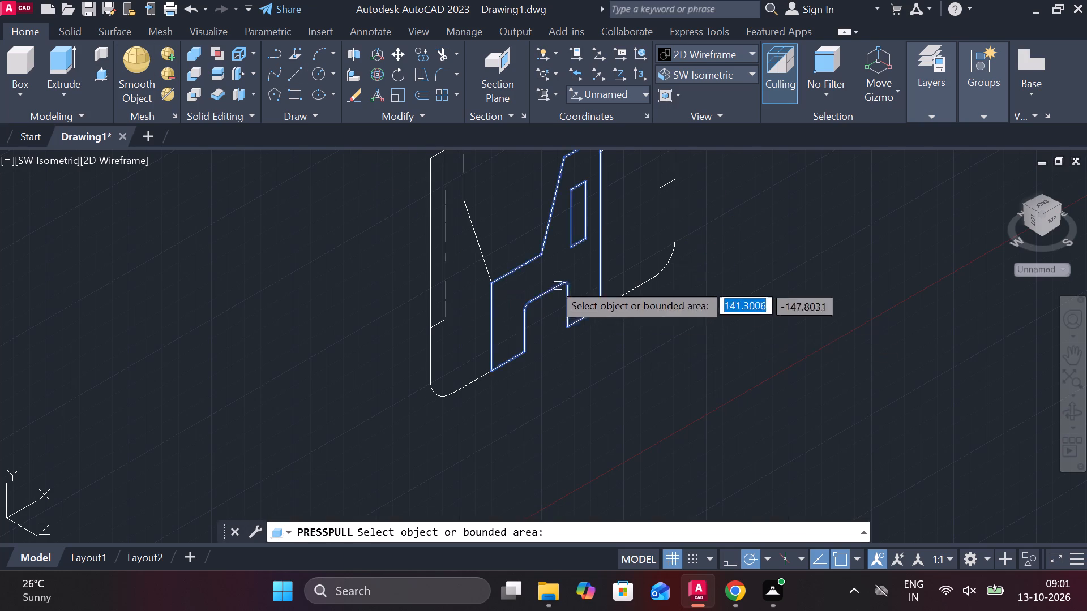
left_click(566, 268)
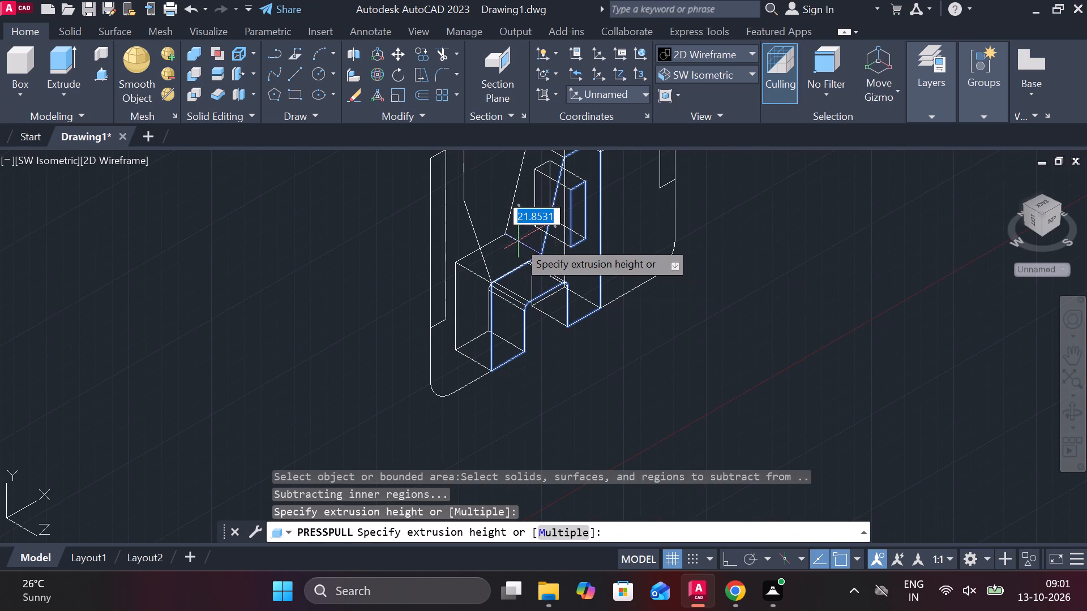
type("7.5")
key("space")
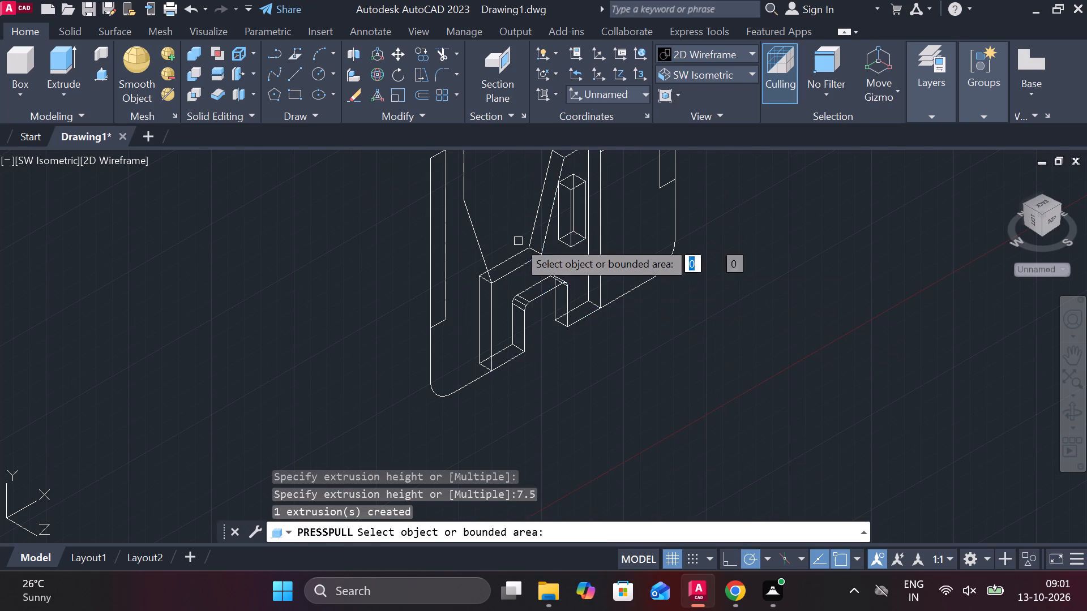
left_click(551, 261)
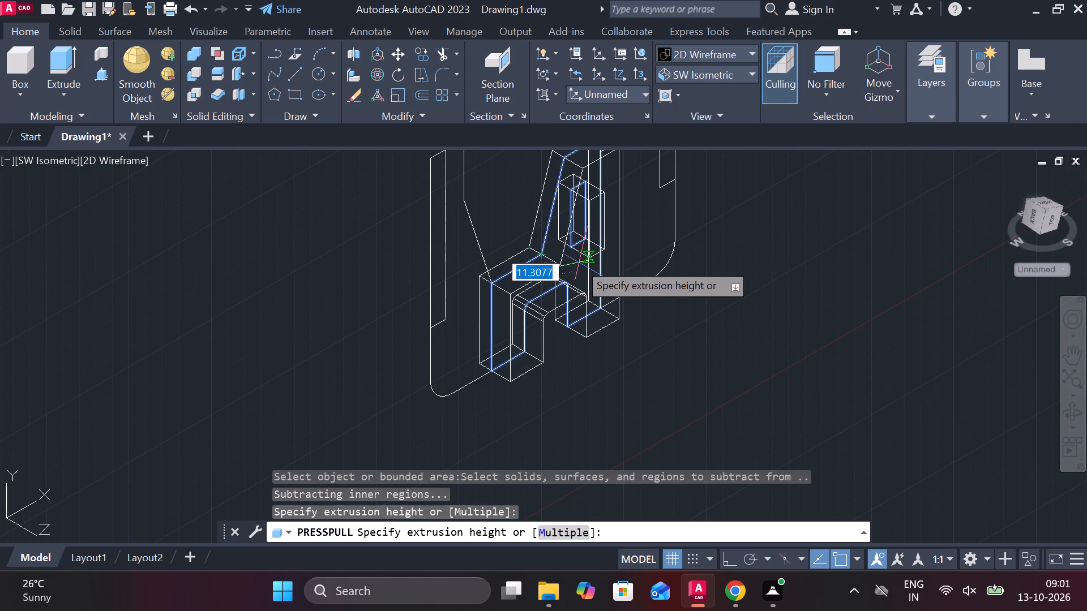
type("7.5")
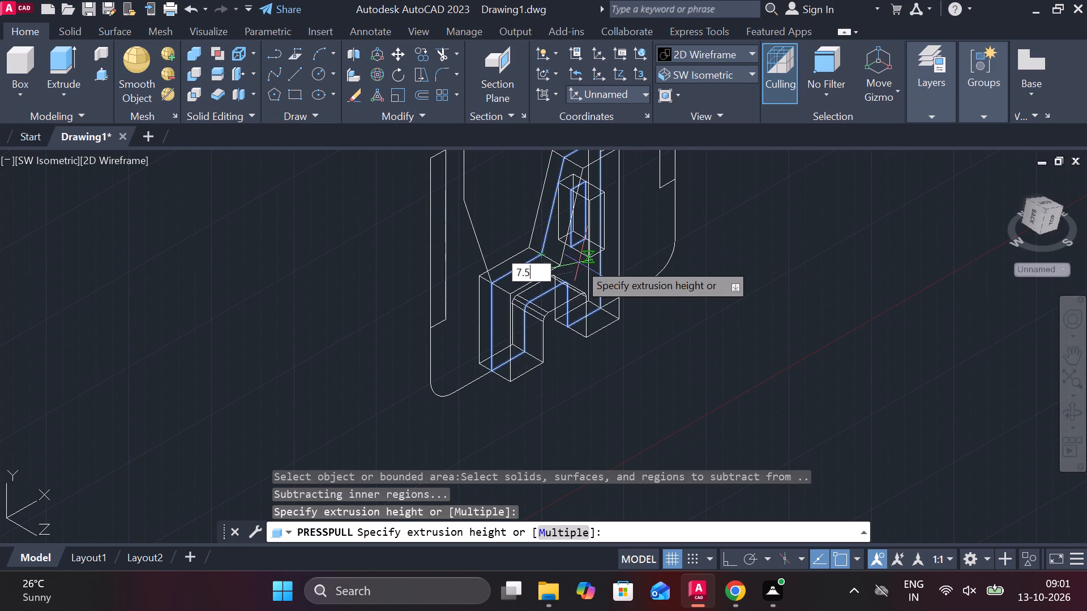
key("Return")
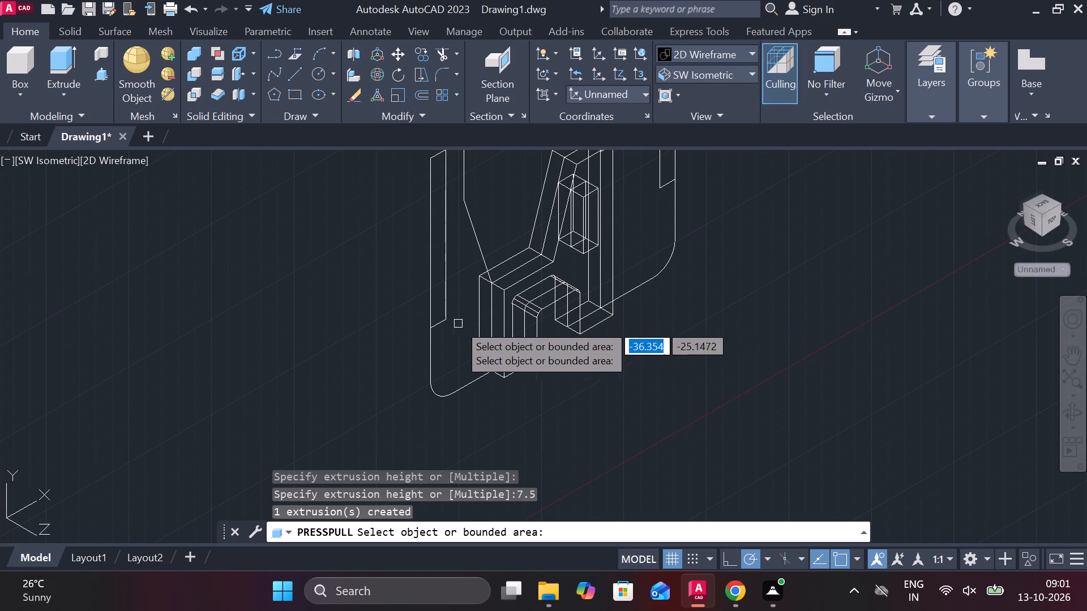
Presspull the left-hand section with the sloped edge by 3 to each side of the profile plane.
left_click(463, 260)
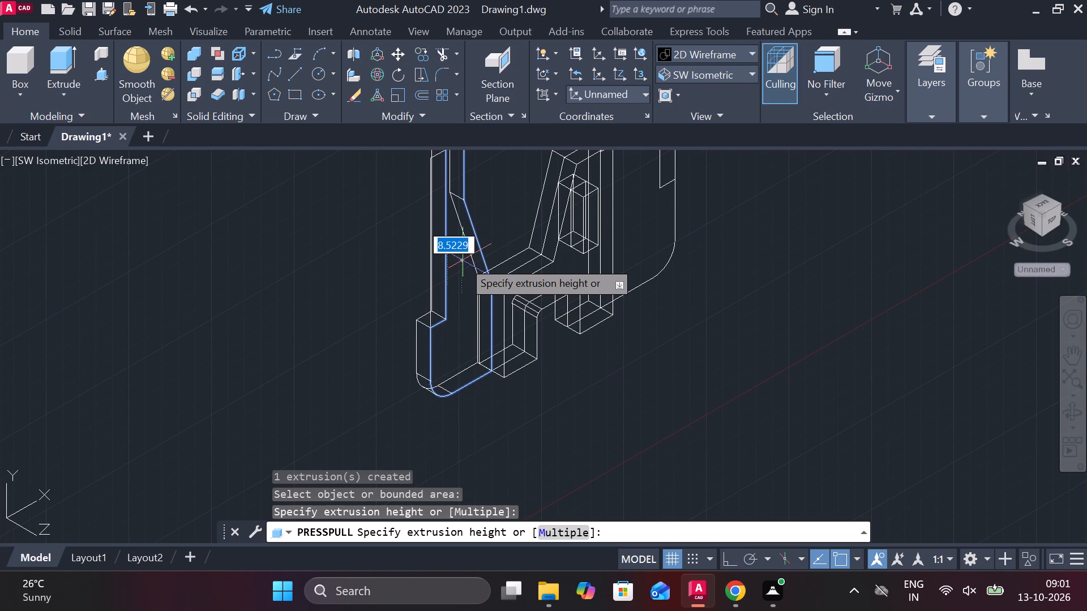
key("3")
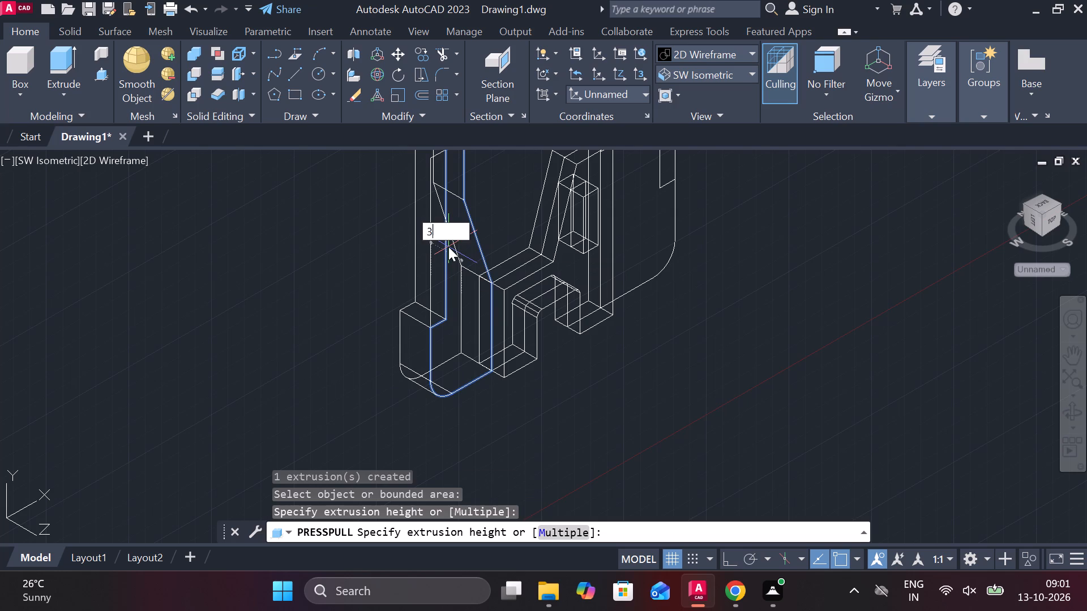
key("Return")
left_click(453, 267)
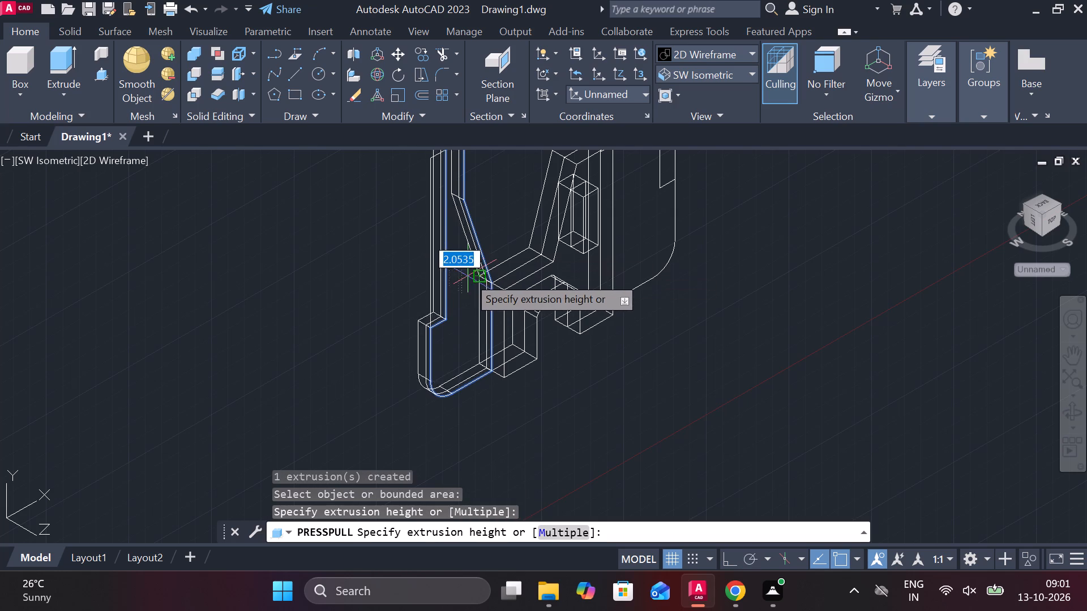
key("3")
key("Return")
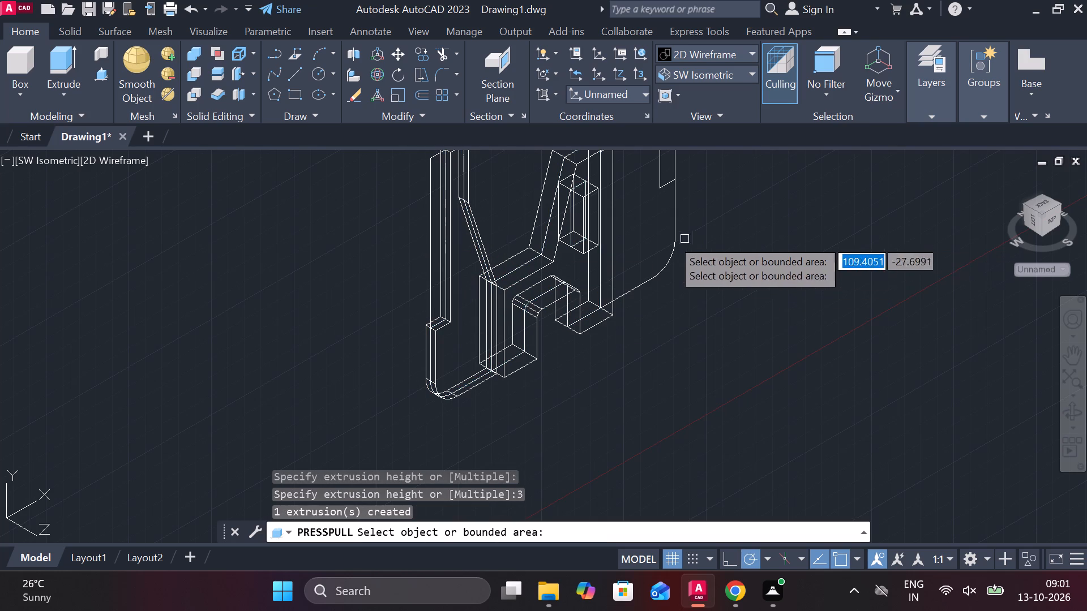
Presspull the right-hand section with the rounded bottom corner by 3 to each side of the profile plane.
middle_click_drag(658, 242, 631, 376)
left_click(626, 348)
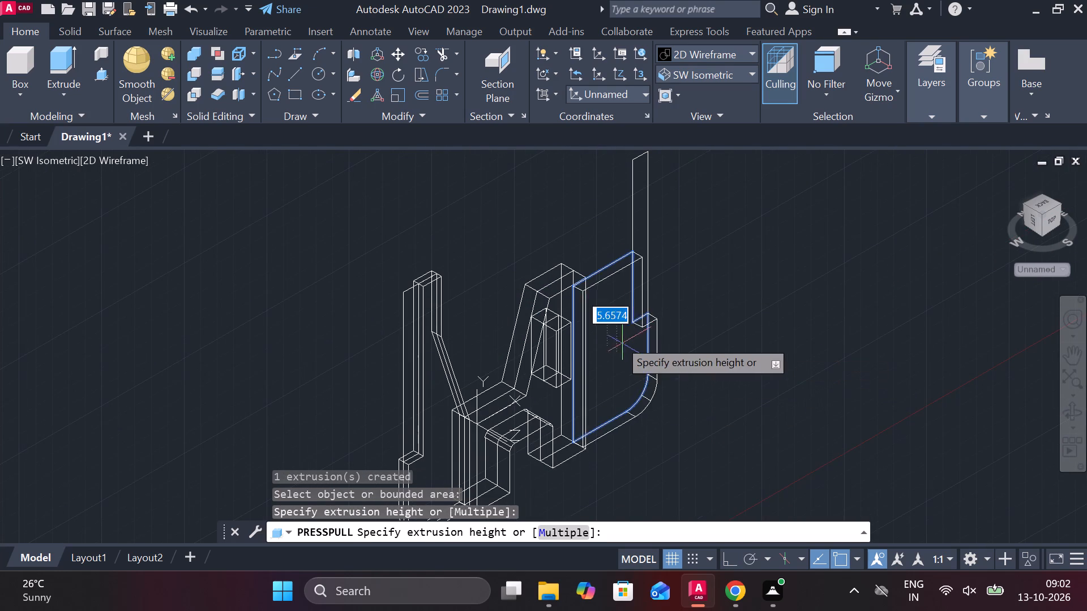
key("3")
key("Return")
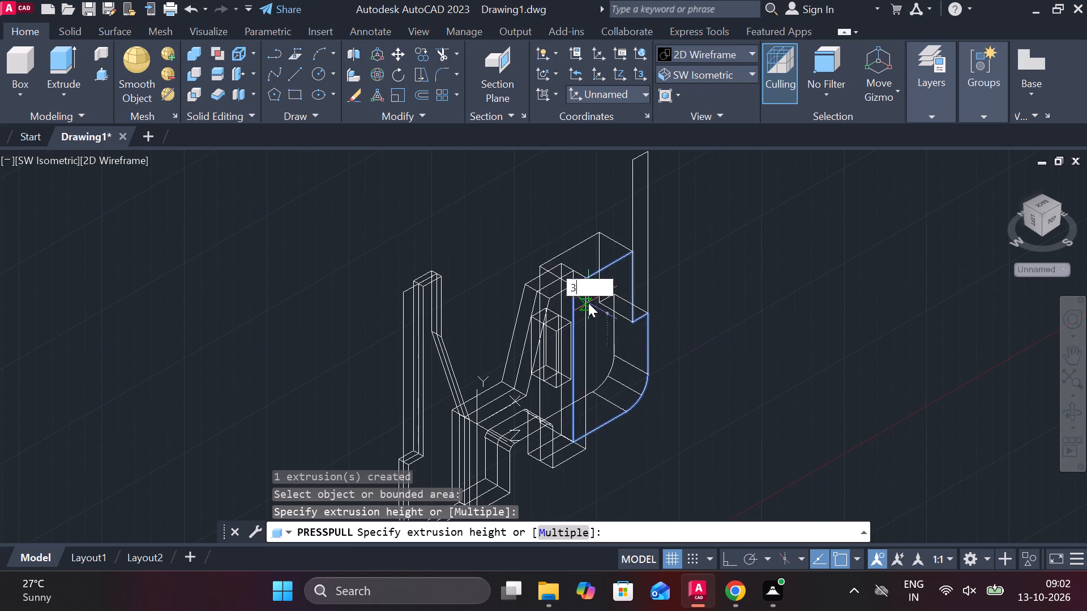
left_click(606, 315)
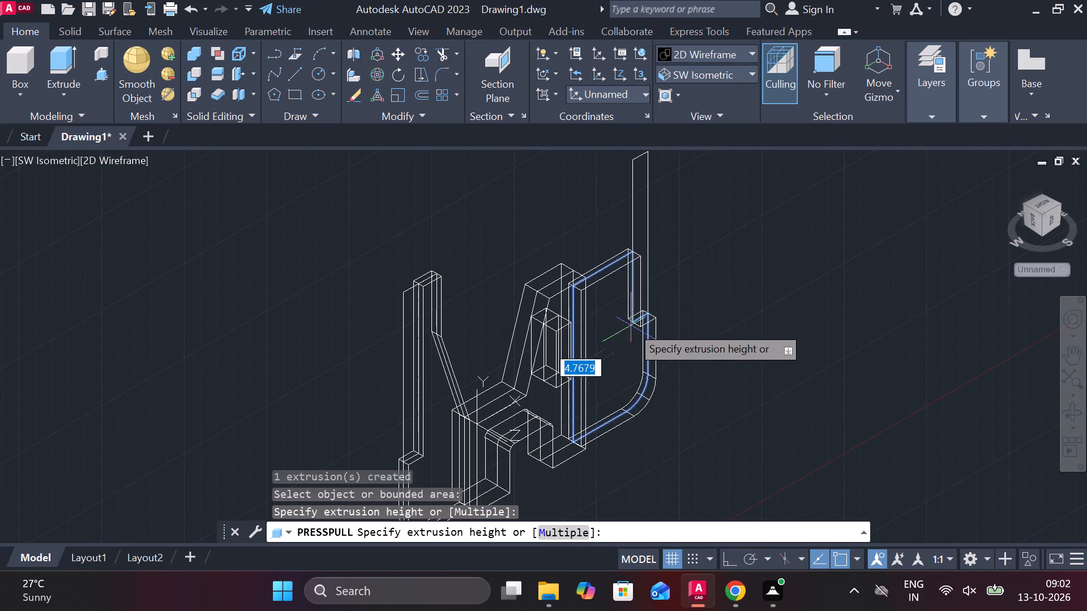
key("3")
key("Return")
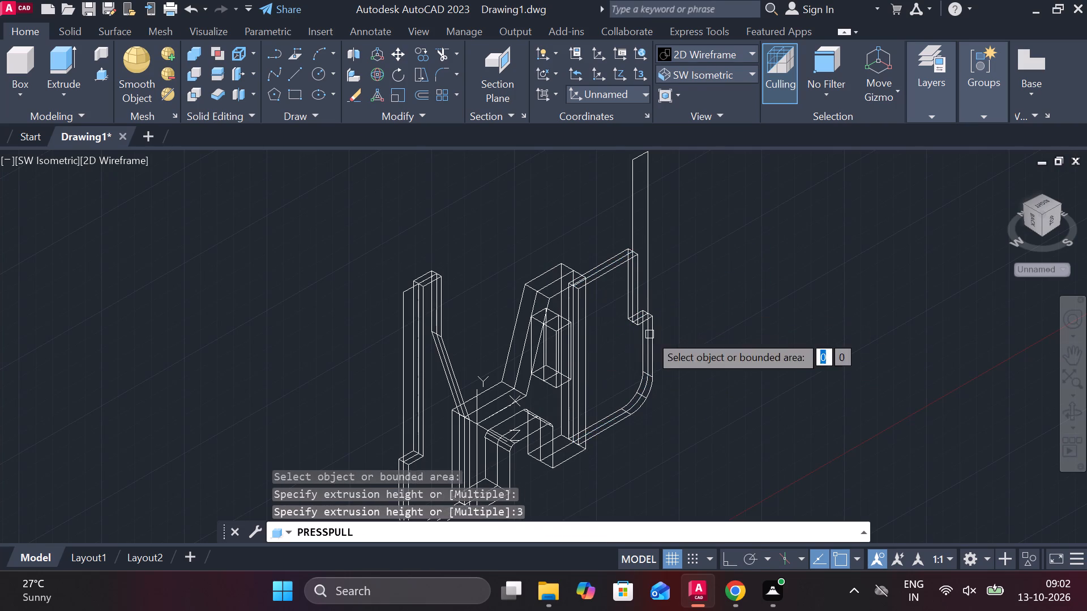
Presspull the narrow vertical strip at the part's left edge by 9 to each side of the profile plane.
middle_click_drag(704, 342, 724, 309)
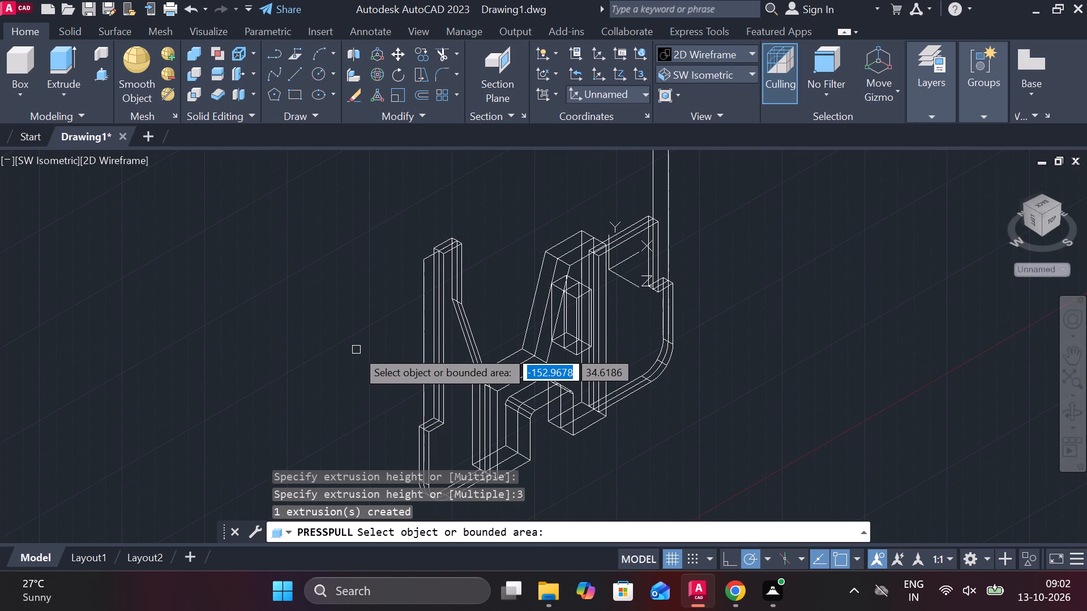
scroll(449, 324, "up", 2)
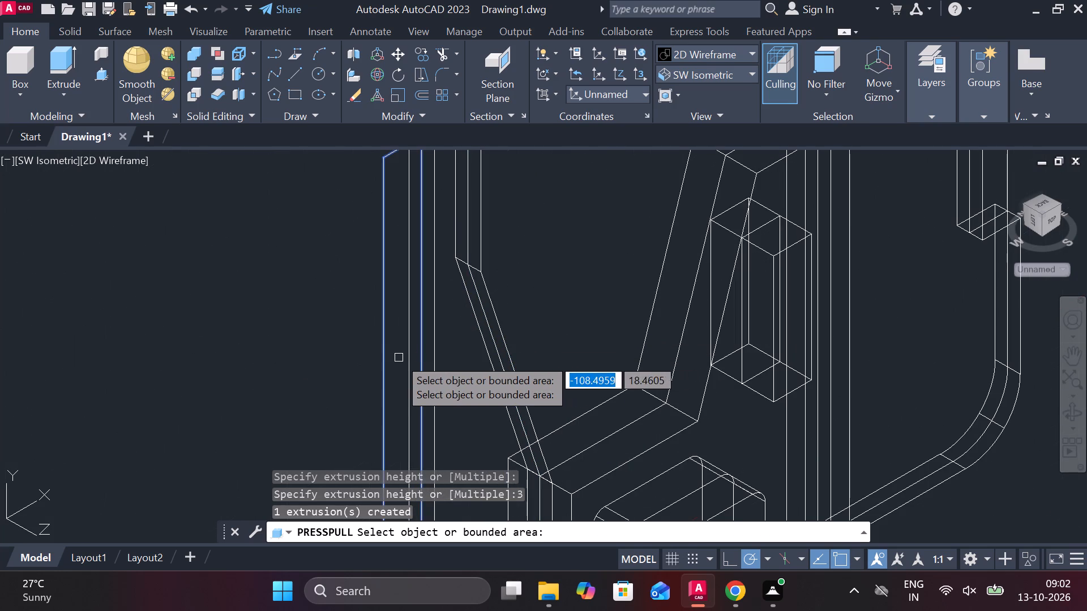
scroll(383, 317, "down", 1)
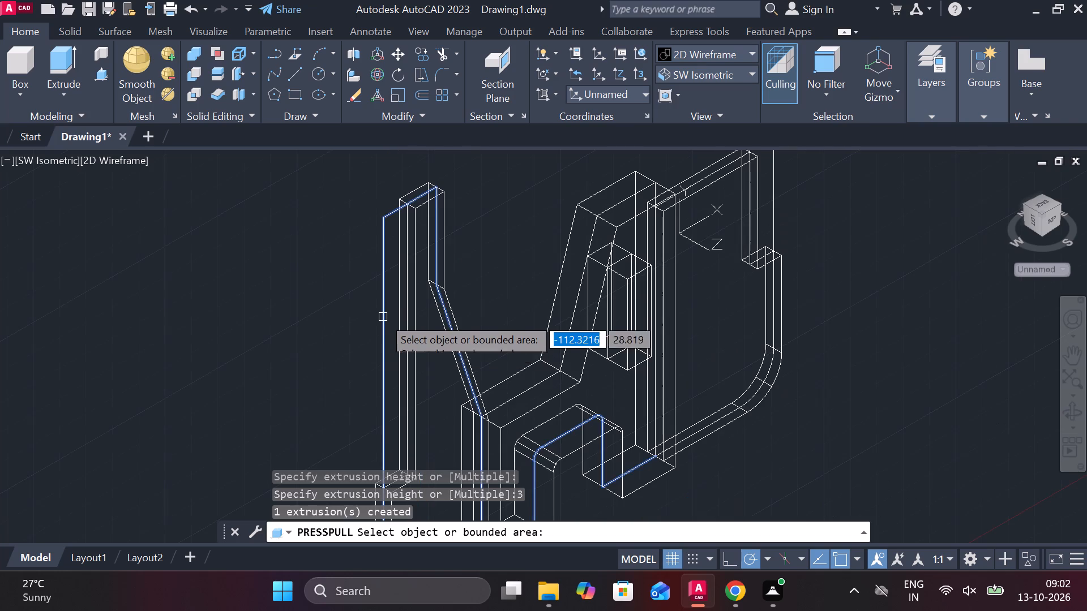
left_click(391, 278)
key("9")
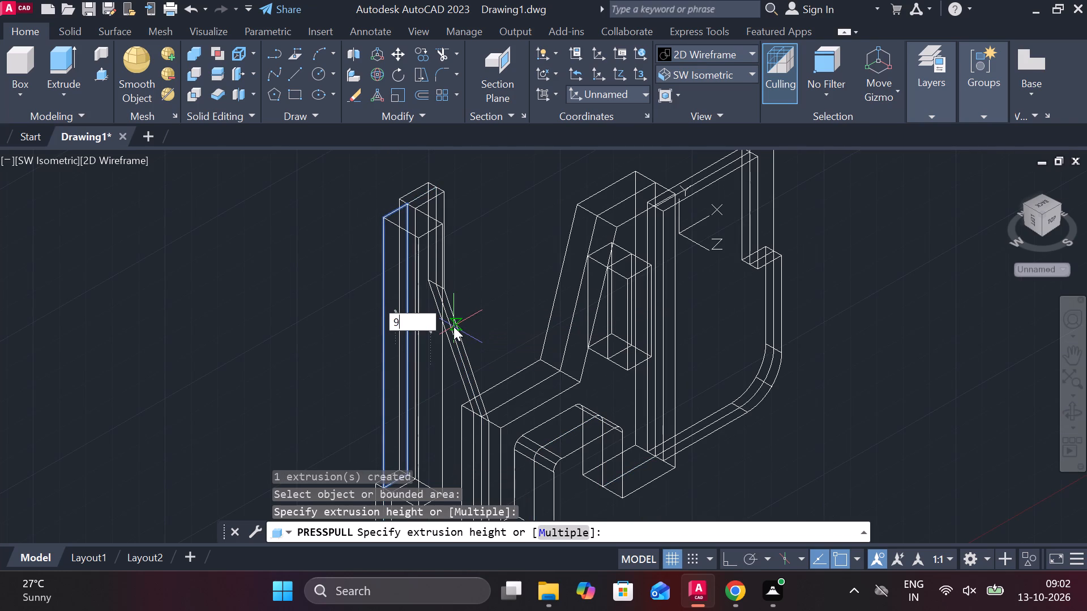
key("Return")
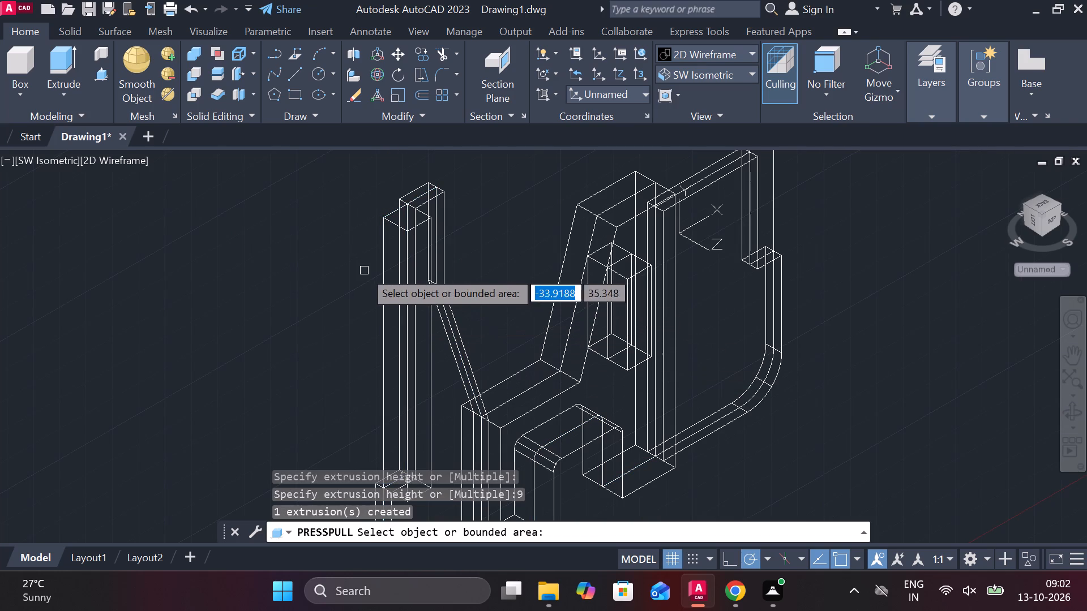
left_click(391, 258)
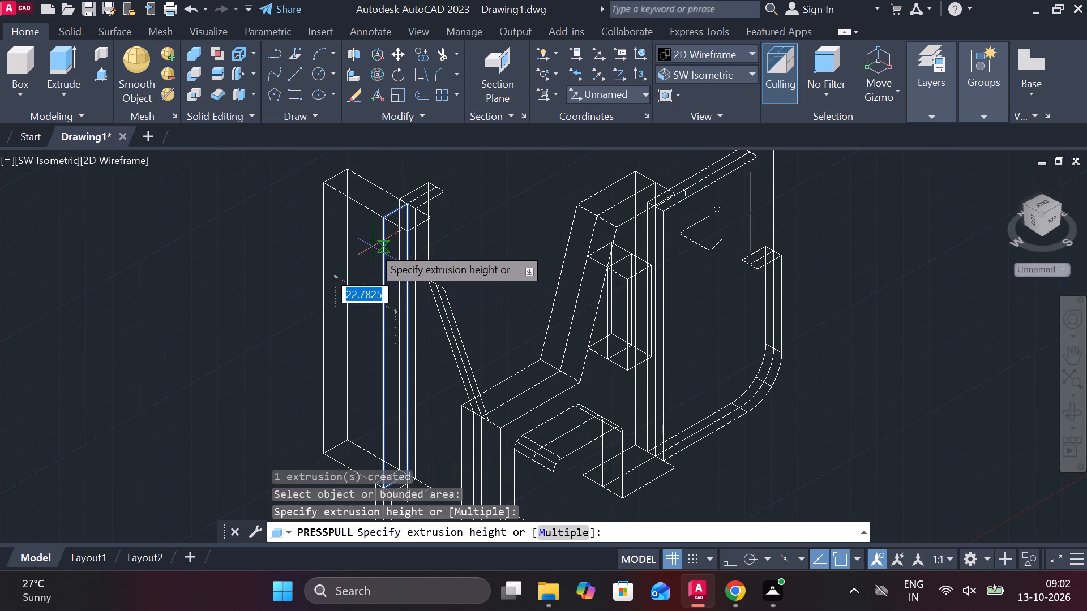
key("9")
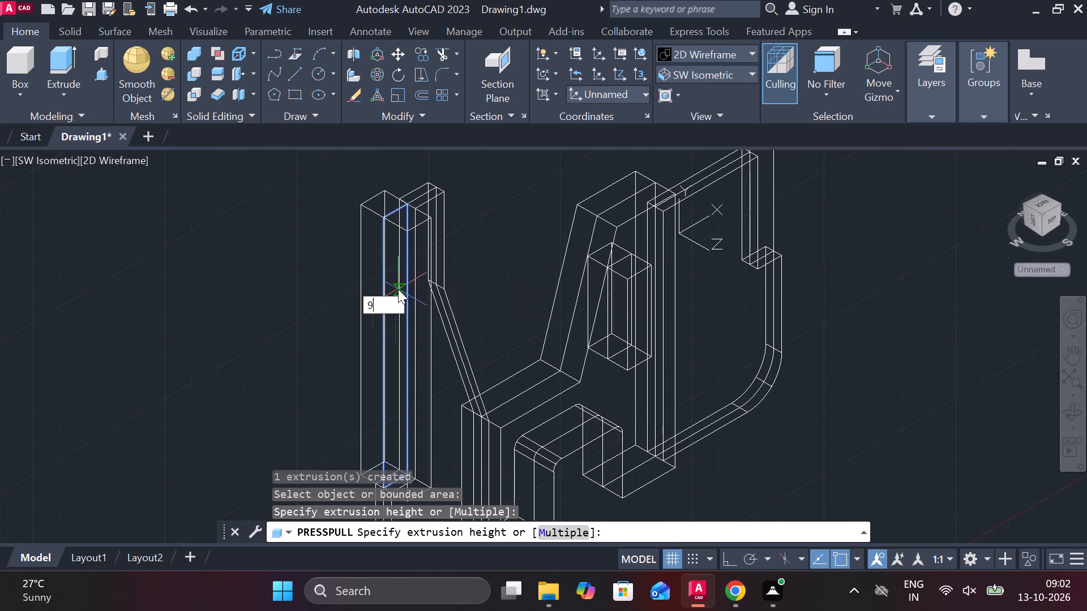
key("Return")
Presspull the narrow vertical strip at the part's right edge by 9 to each side of the profile plane.
scroll(518, 286, "down", 1)
middle_click_drag(519, 248, 406, 305)
scroll(585, 190, "up", 2)
left_click(508, 271)
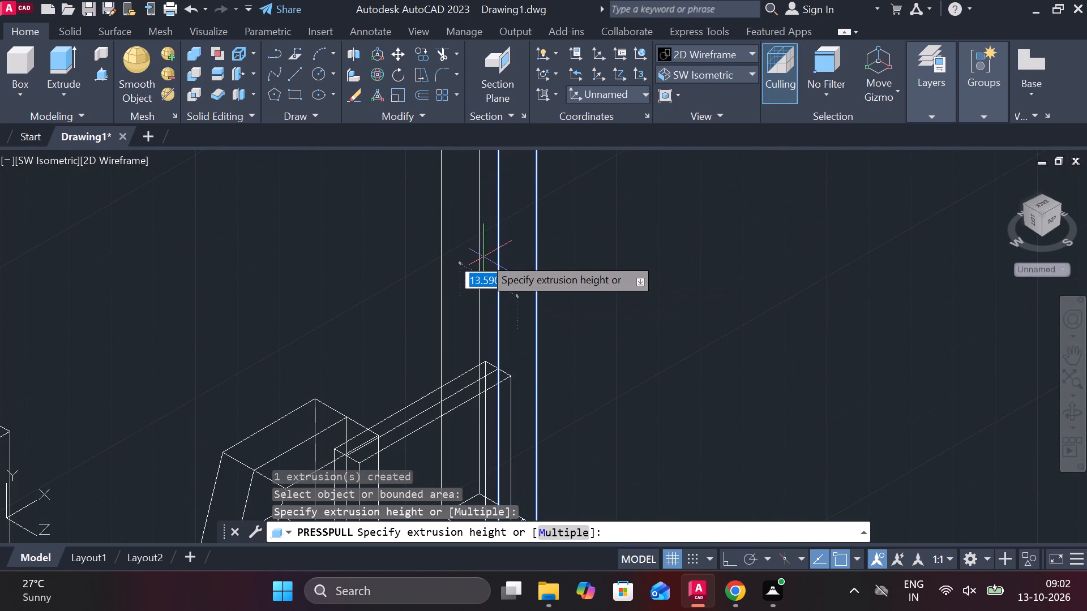
key("9")
key("Return")
left_click(516, 273)
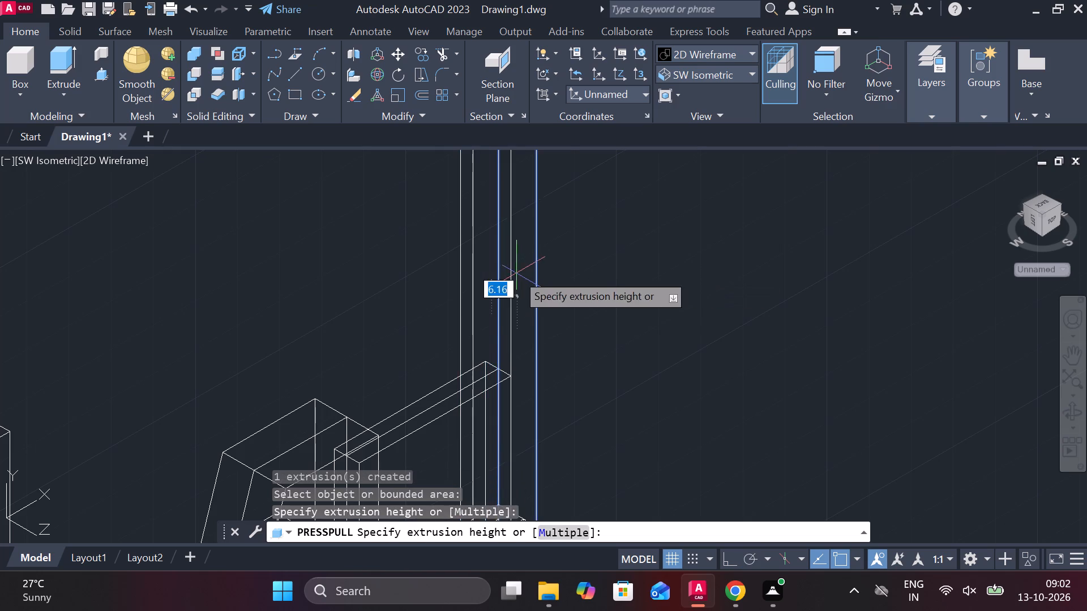
key("9")
key("Return")
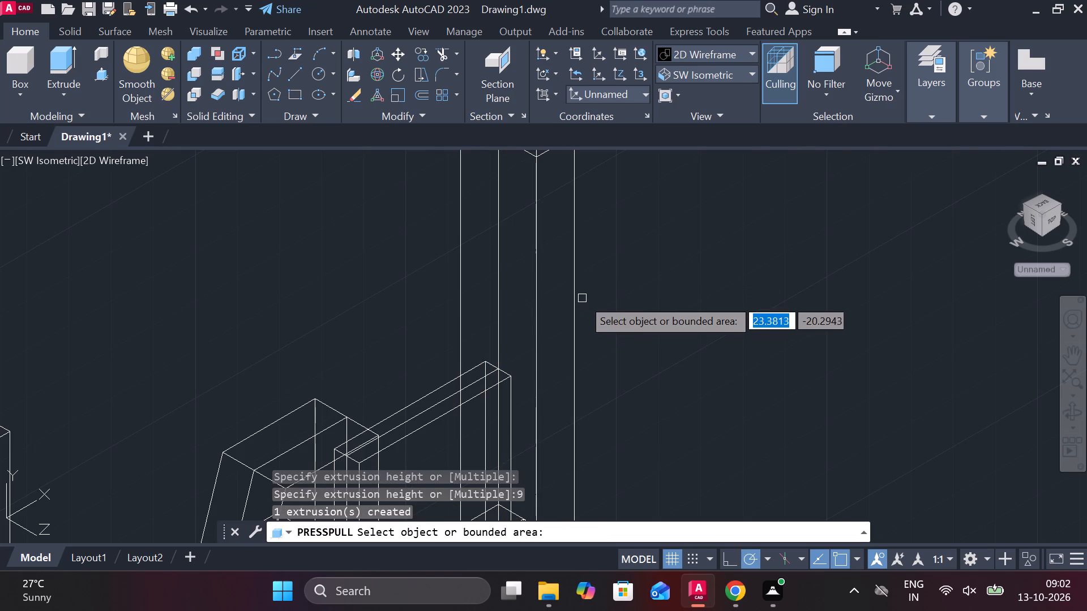
scroll(582, 298, "down", 2)
key("Escape")
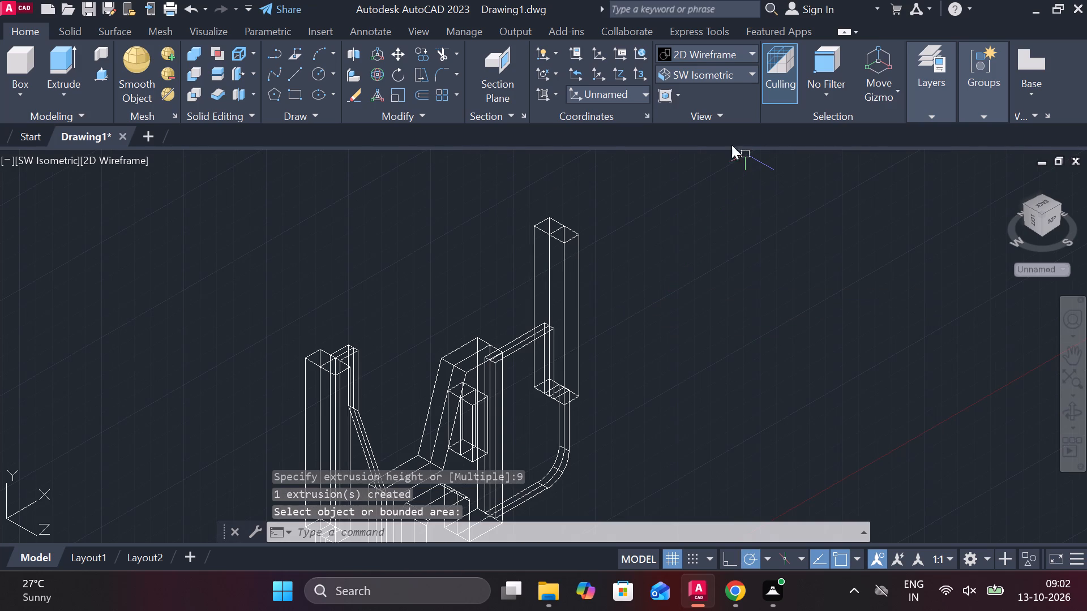
Display the model in the Shades of Gray visual style with the grid off.
left_click(714, 57)
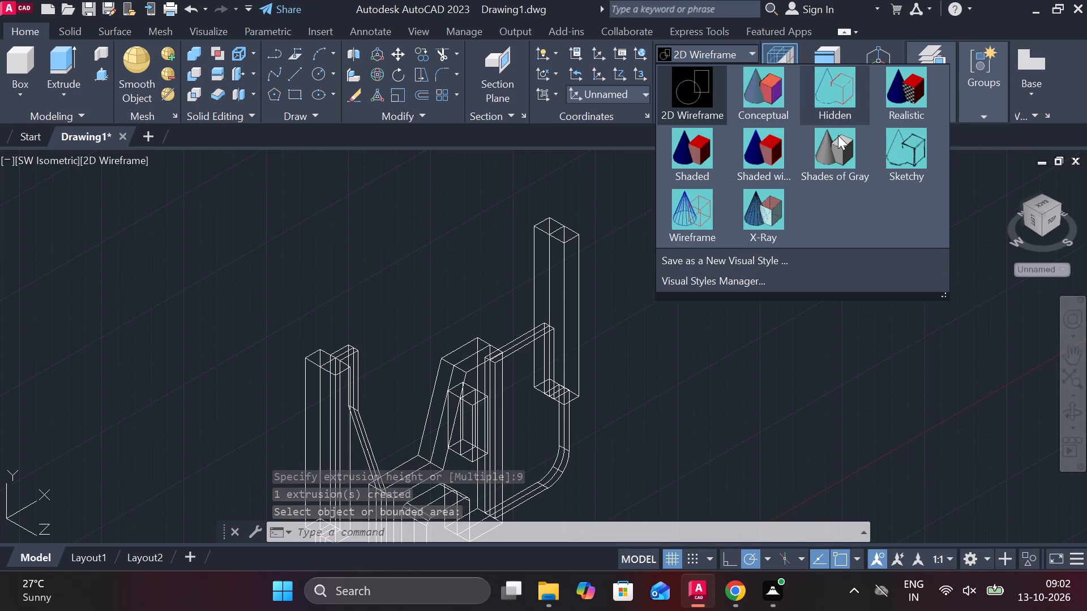
left_click(850, 155)
scroll(711, 351, "down", 1)
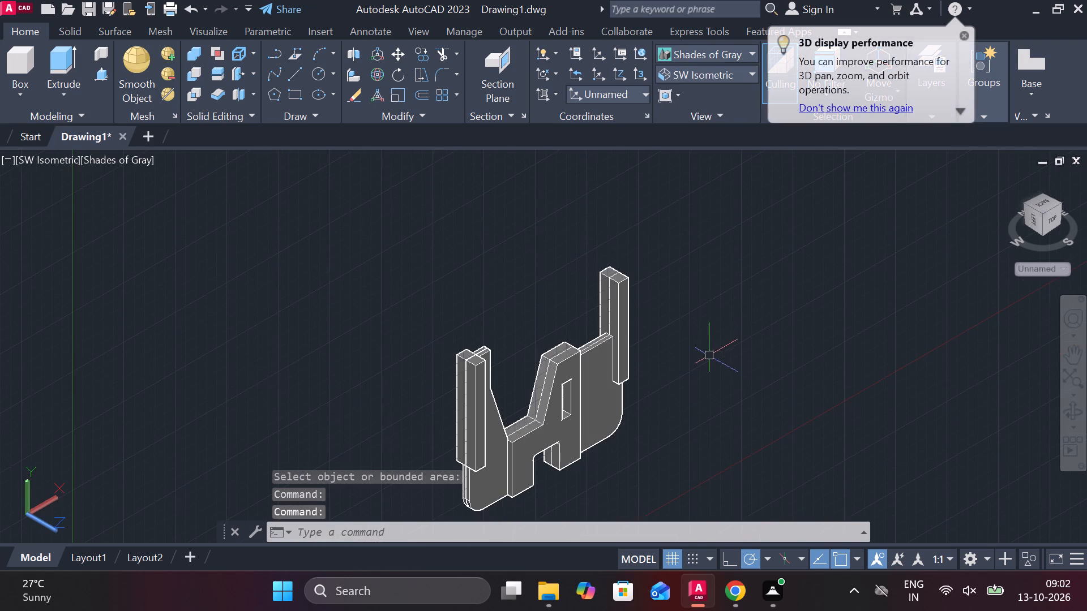
left_click(668, 551)
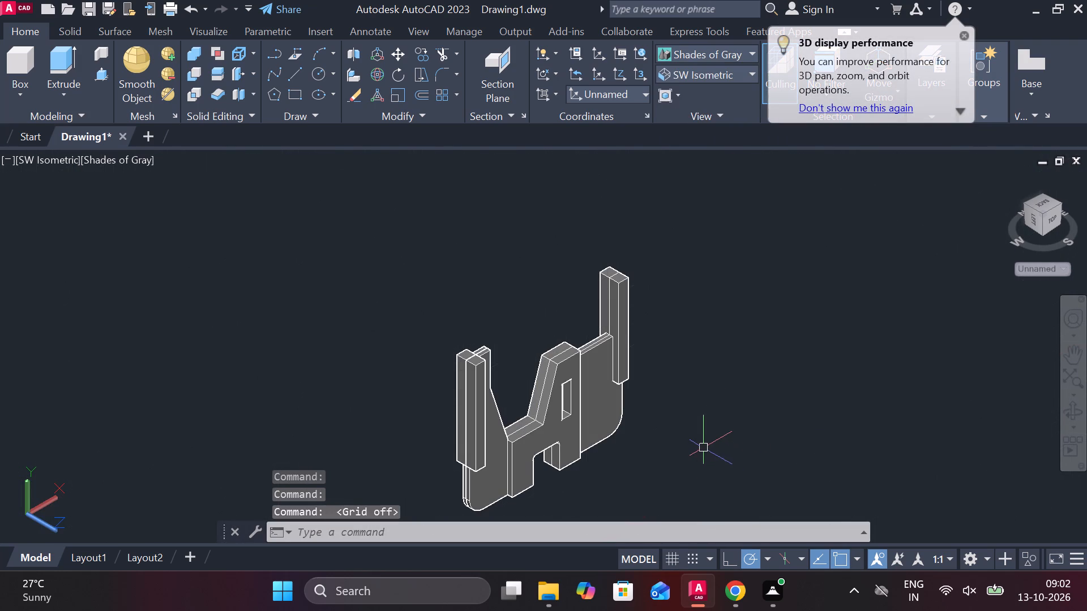
Orbit the shaded model to a nearly frontal view and examine its extruded sections.
middle_click_drag(698, 428, 657, 428, "shift")
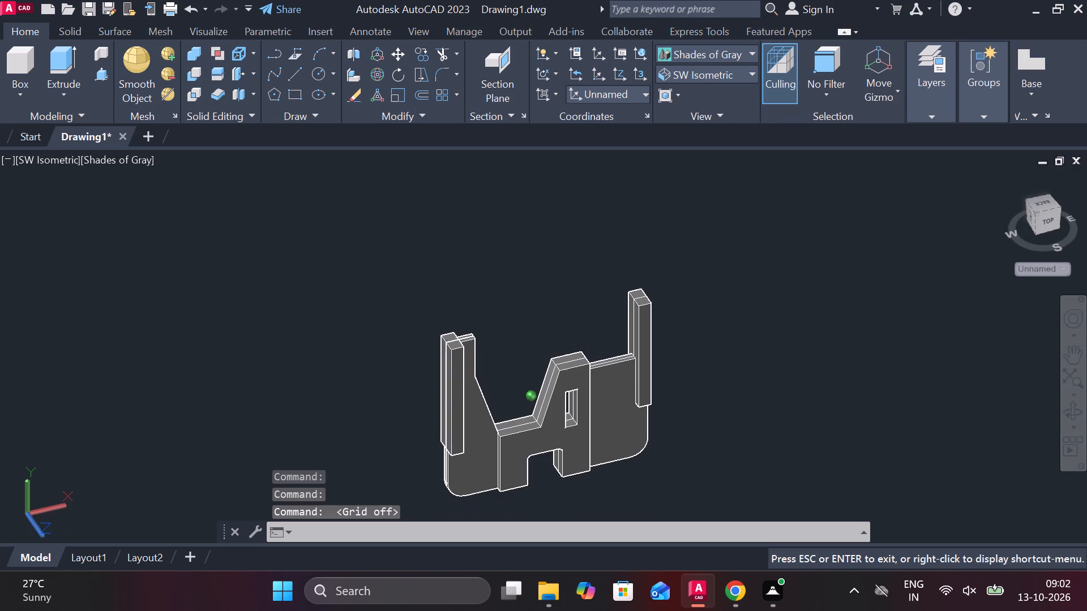
middle_click_drag(657, 428, 613, 398, "shift")
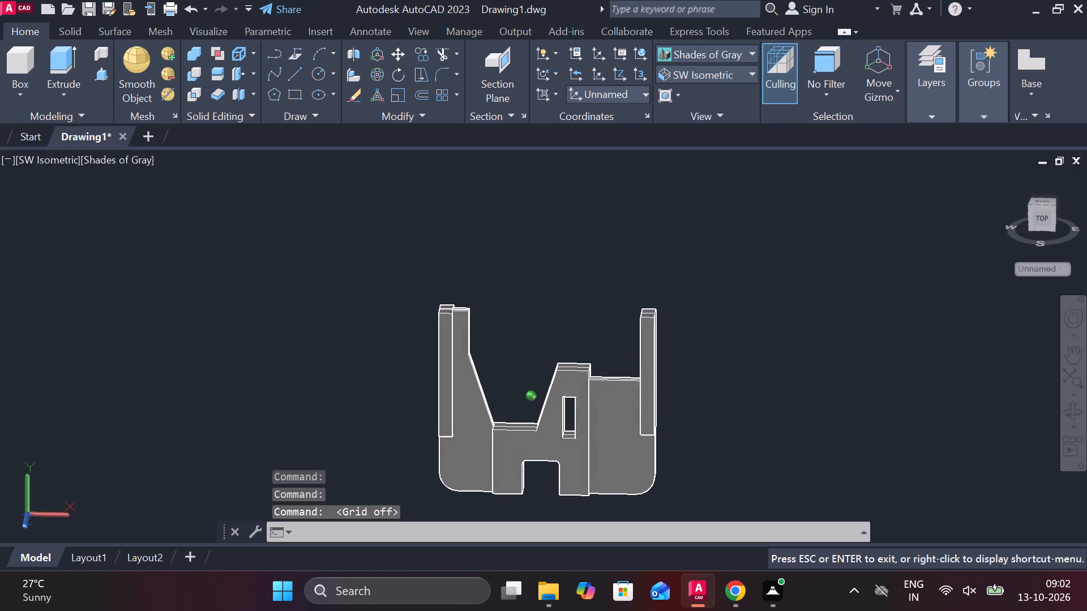
middle_click_drag(613, 398, 619, 398, "shift")
scroll(669, 399, "up", 1)
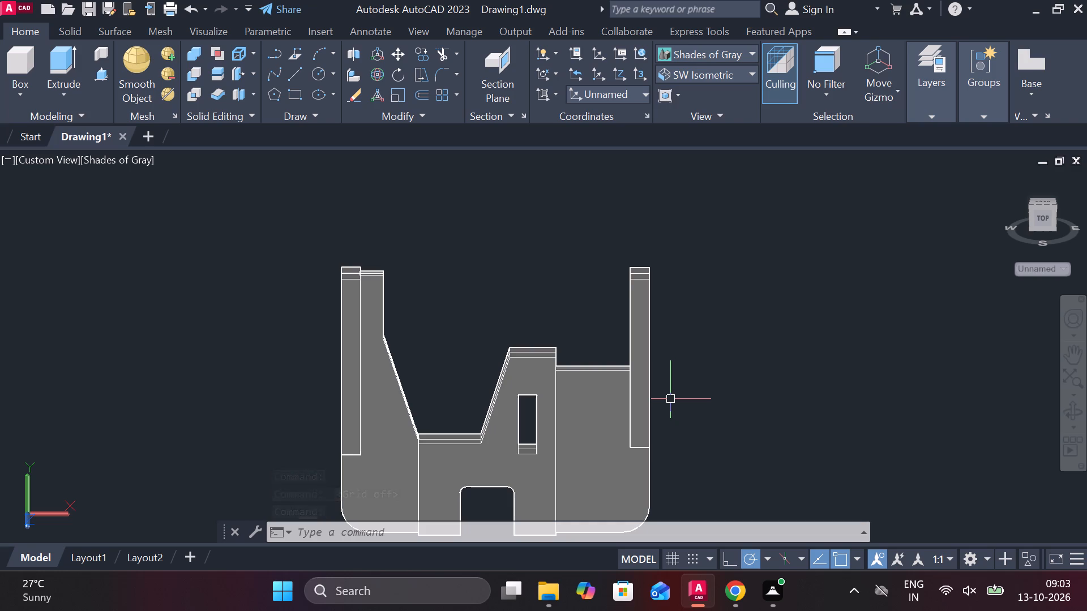
scroll(564, 357, "down", 1)
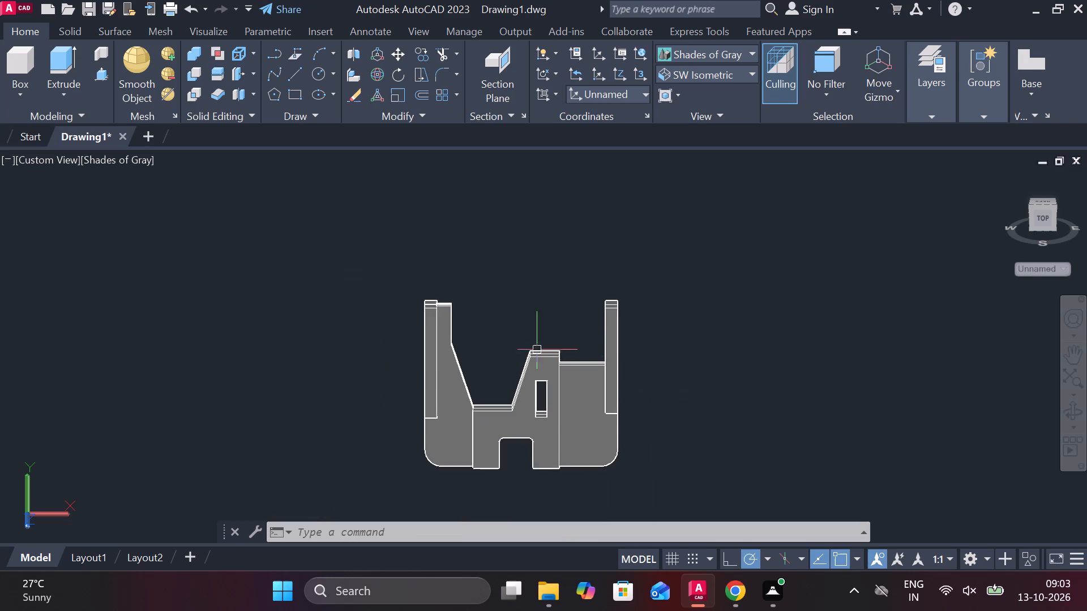
scroll(529, 346, "up", 3)
scroll(510, 326, "down", 1)
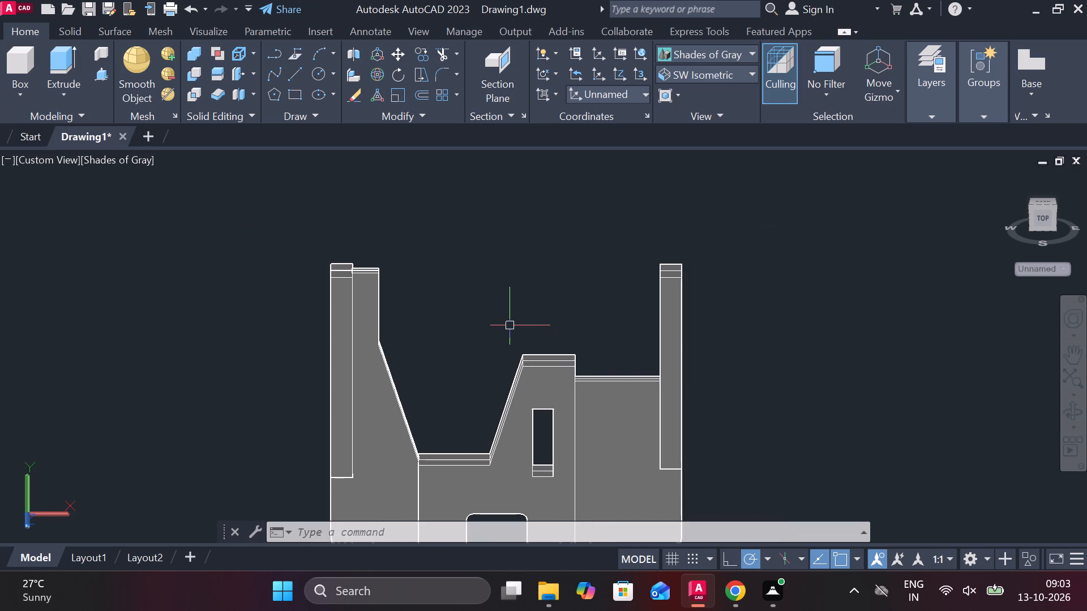
Draw a line 12 down from the top edge's midpoint beside the left upright, plus a horizontal segment about 9 long.
middle_click_drag(514, 326, 398, 329, "shift")
scroll(429, 268, "up", 2)
middle_click_drag(442, 253, 481, 294)
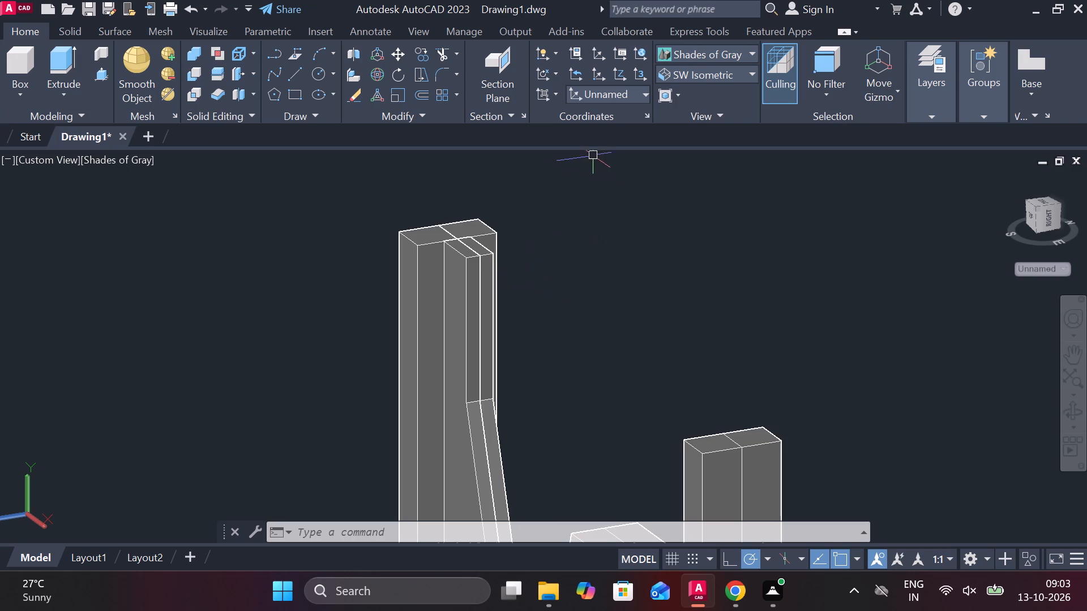
scroll(508, 298, "up", 2)
key("l")
key("Return")
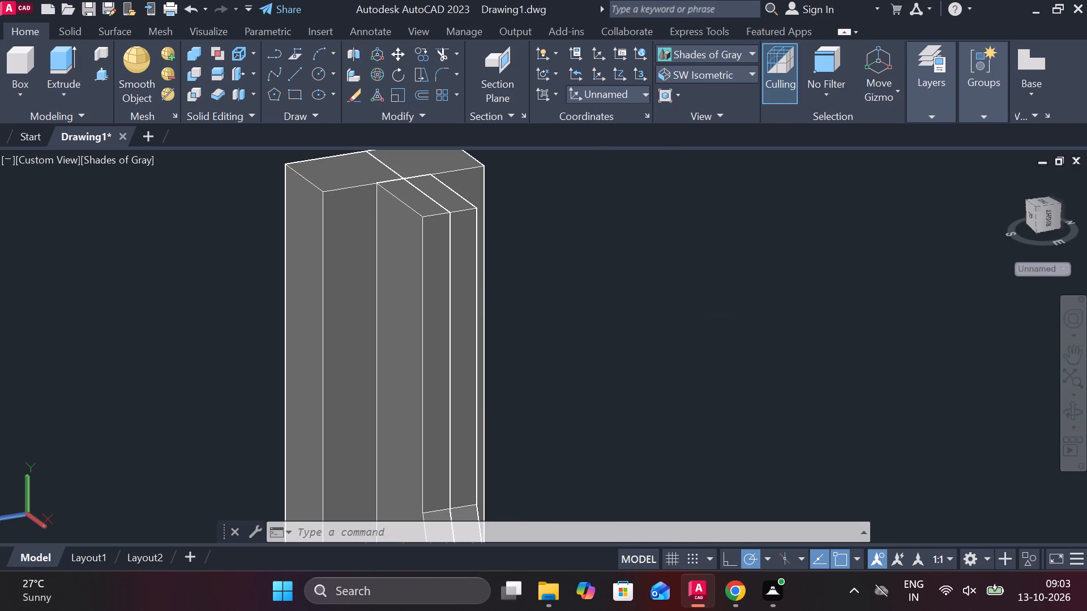
left_click(453, 214)
scroll(464, 325, "down", 1)
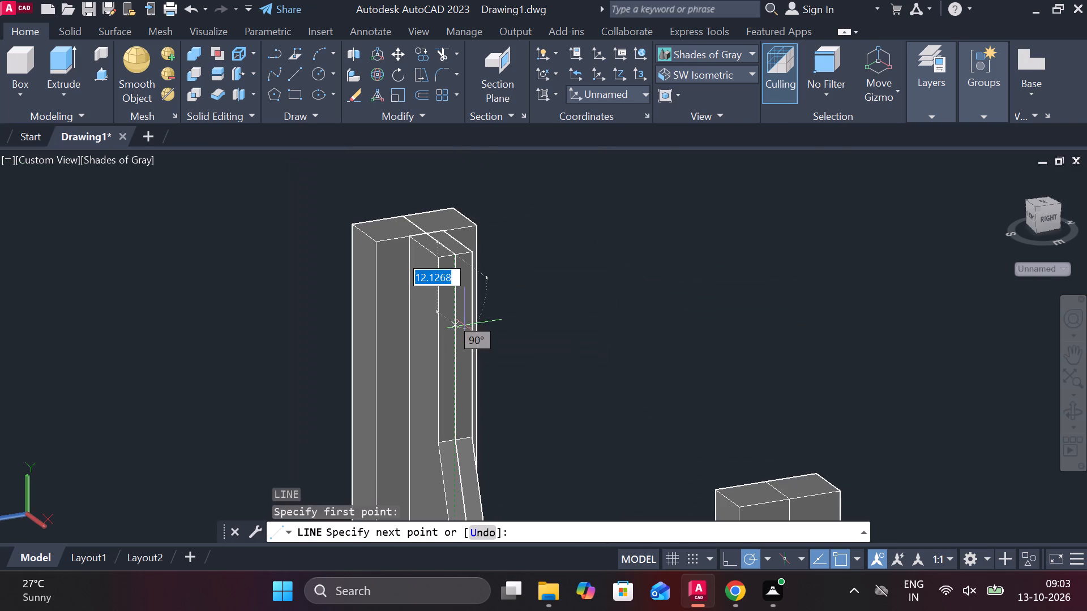
scroll(446, 312, "up", 3)
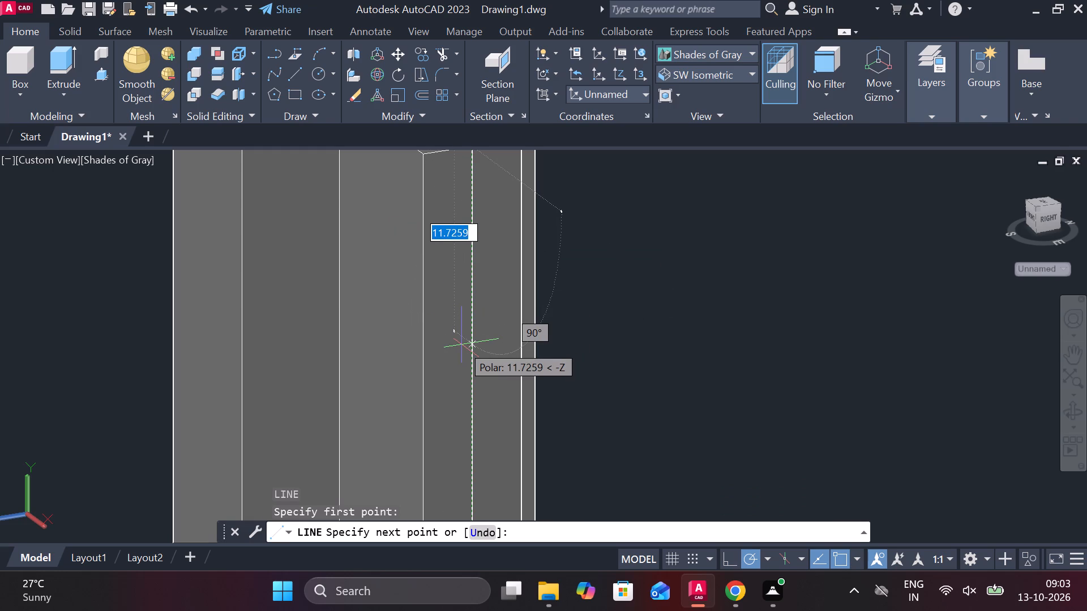
type("12")
key("Return")
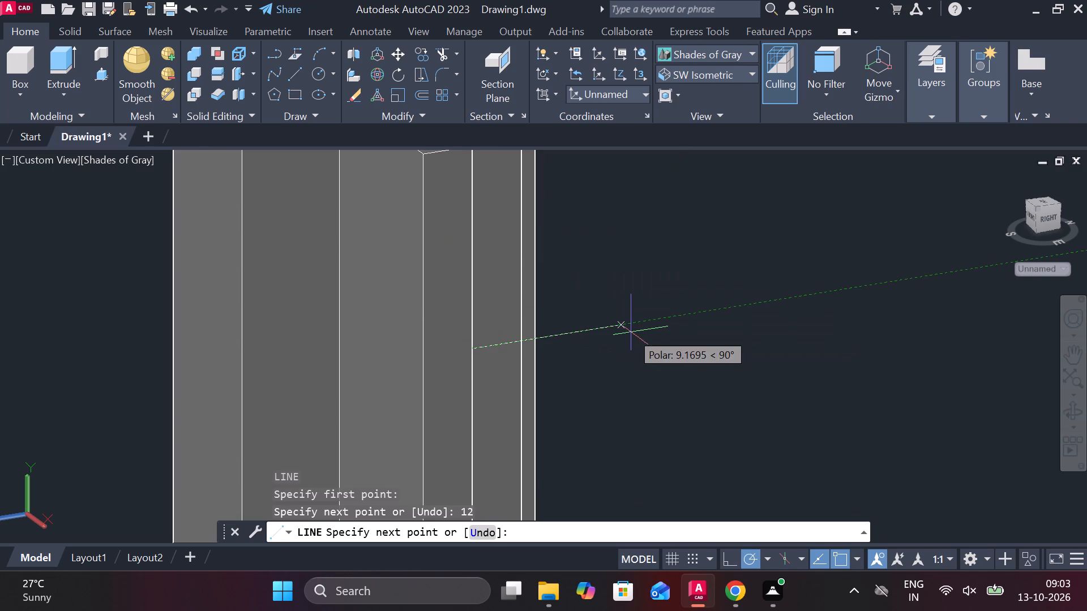
left_click(633, 332)
key("Escape")
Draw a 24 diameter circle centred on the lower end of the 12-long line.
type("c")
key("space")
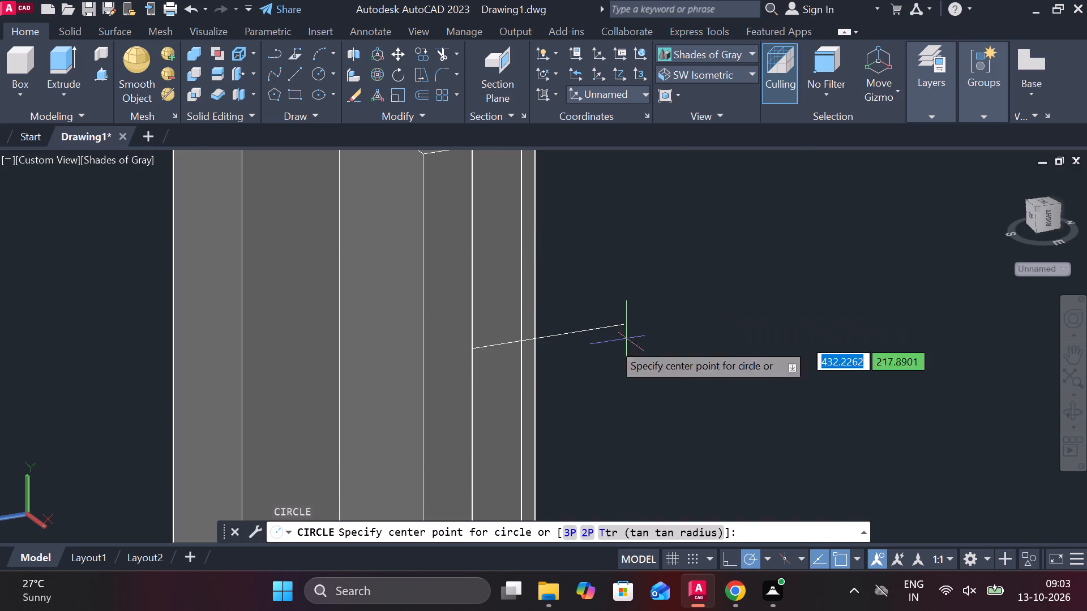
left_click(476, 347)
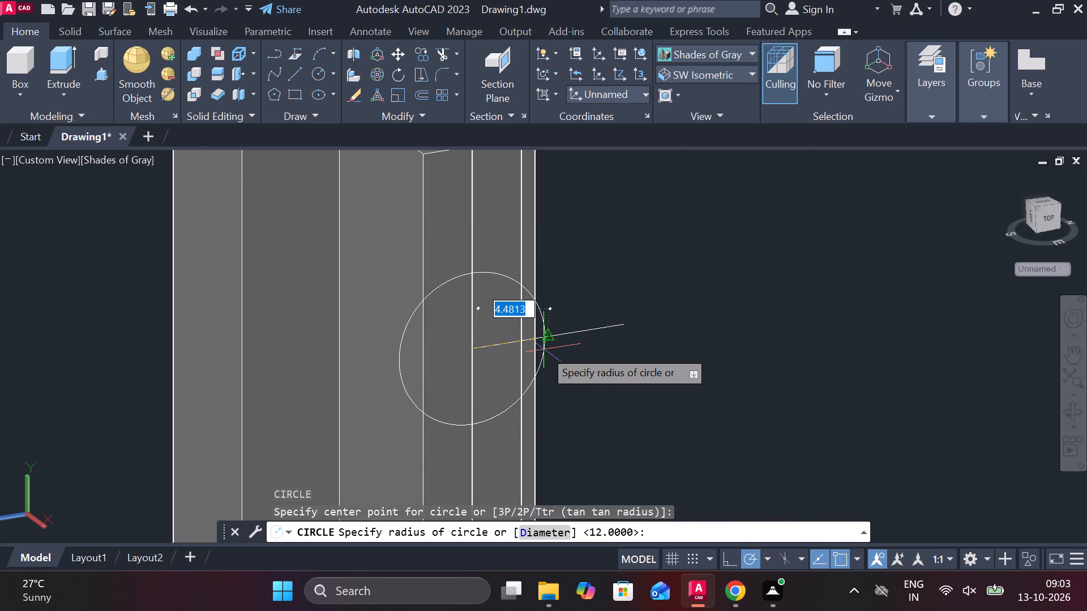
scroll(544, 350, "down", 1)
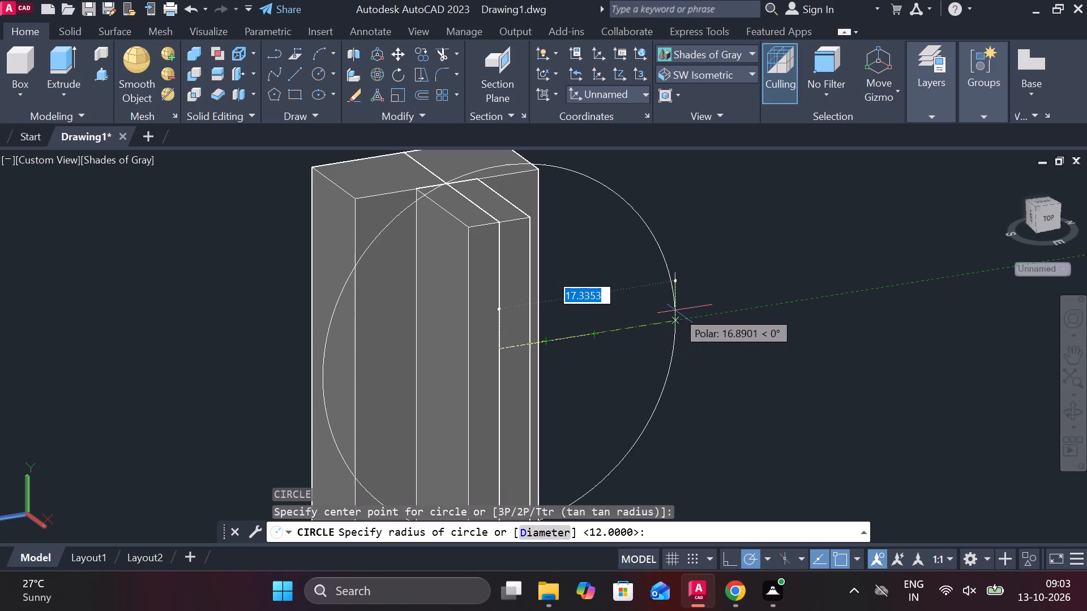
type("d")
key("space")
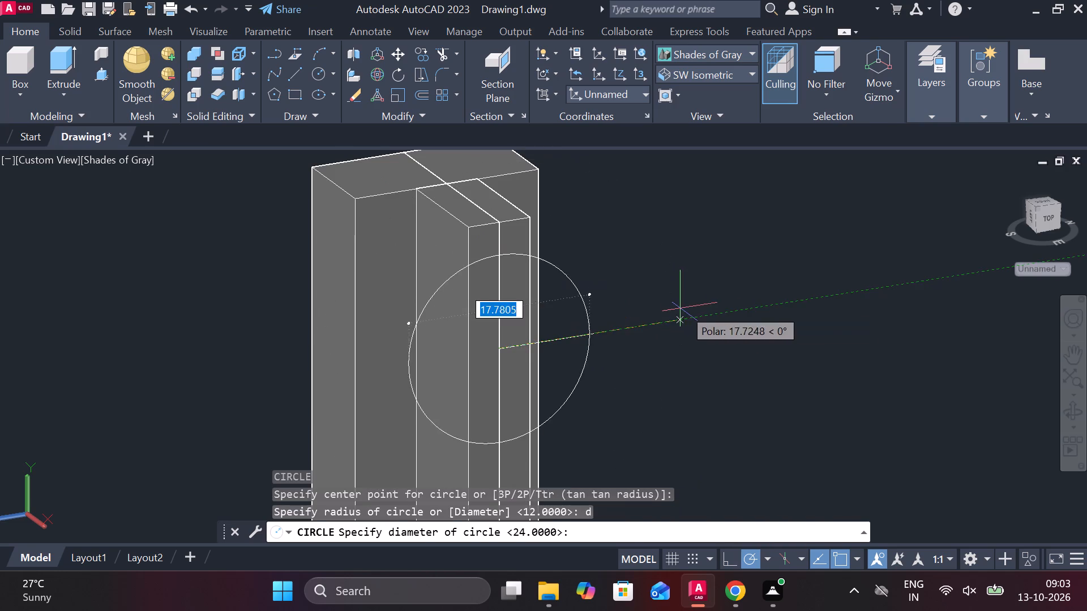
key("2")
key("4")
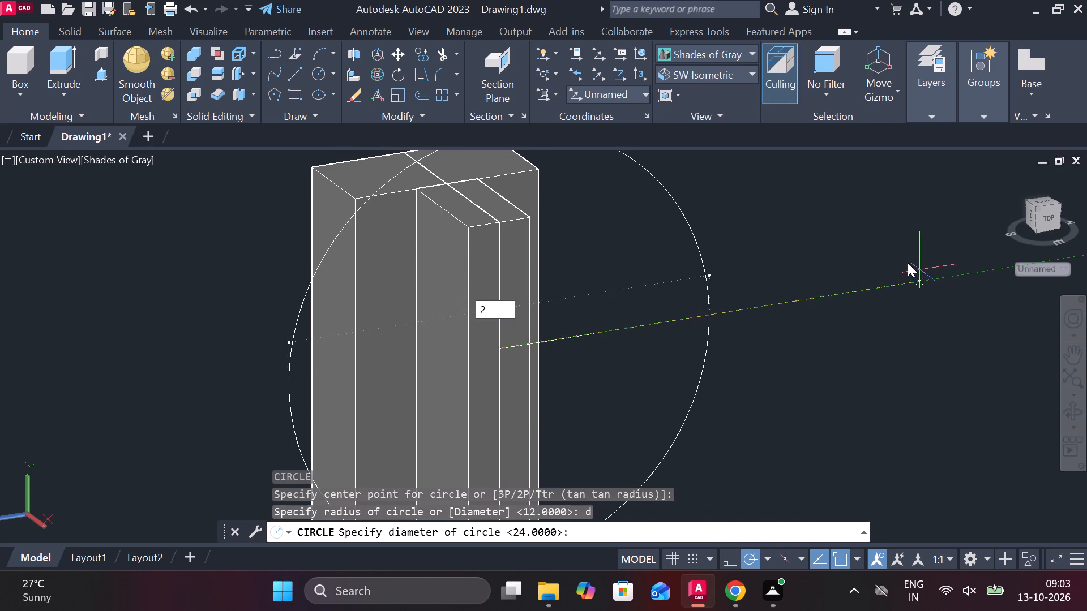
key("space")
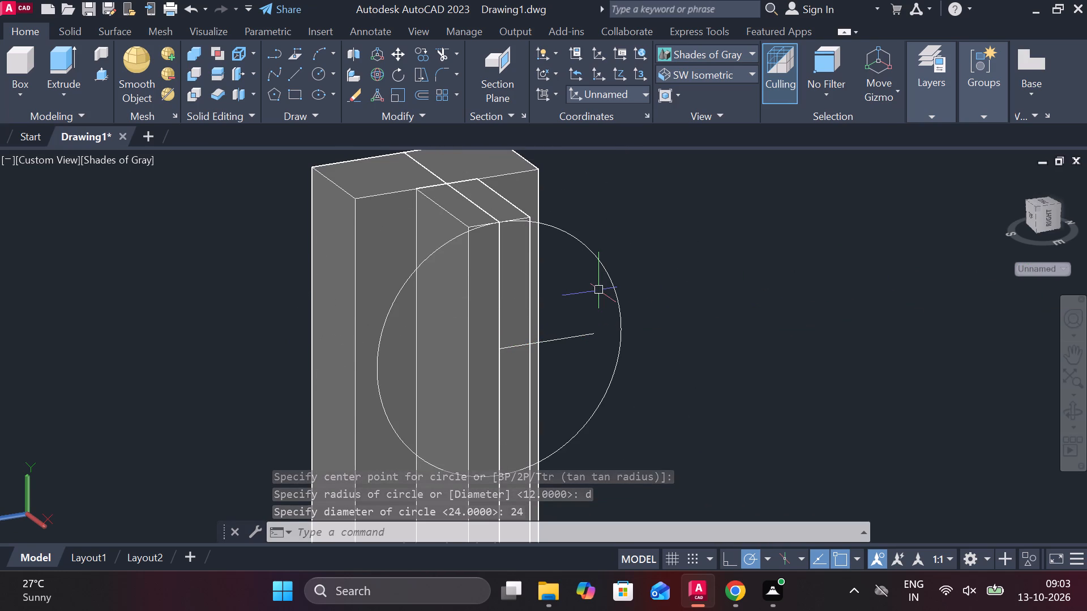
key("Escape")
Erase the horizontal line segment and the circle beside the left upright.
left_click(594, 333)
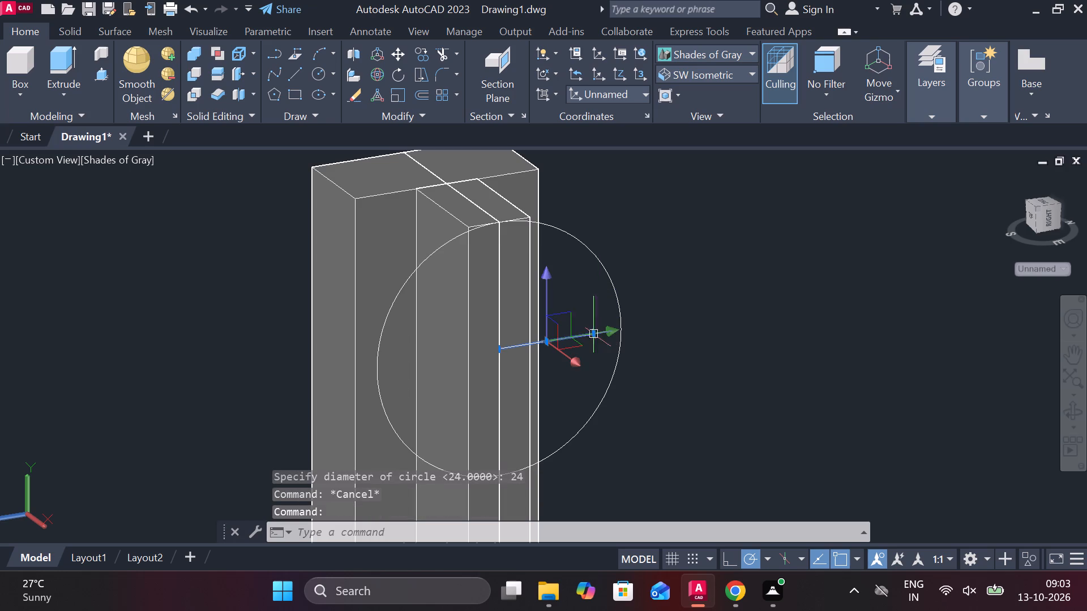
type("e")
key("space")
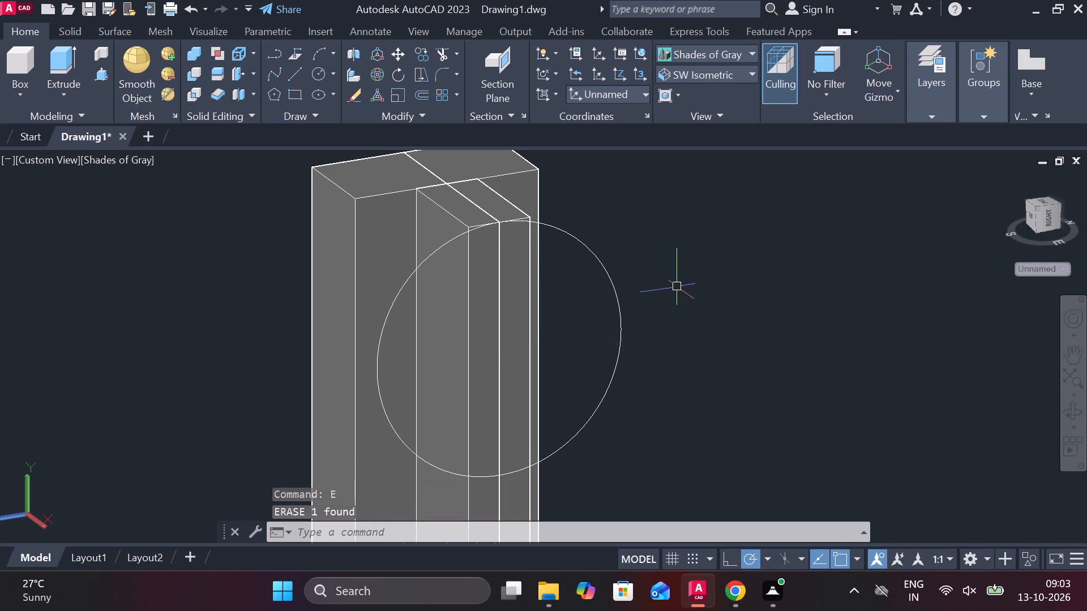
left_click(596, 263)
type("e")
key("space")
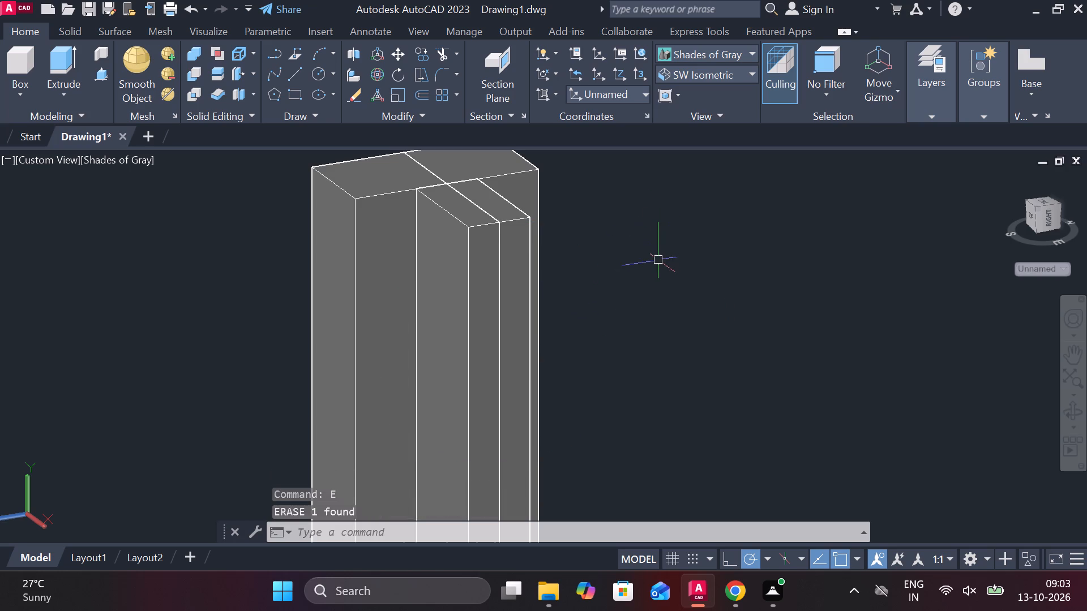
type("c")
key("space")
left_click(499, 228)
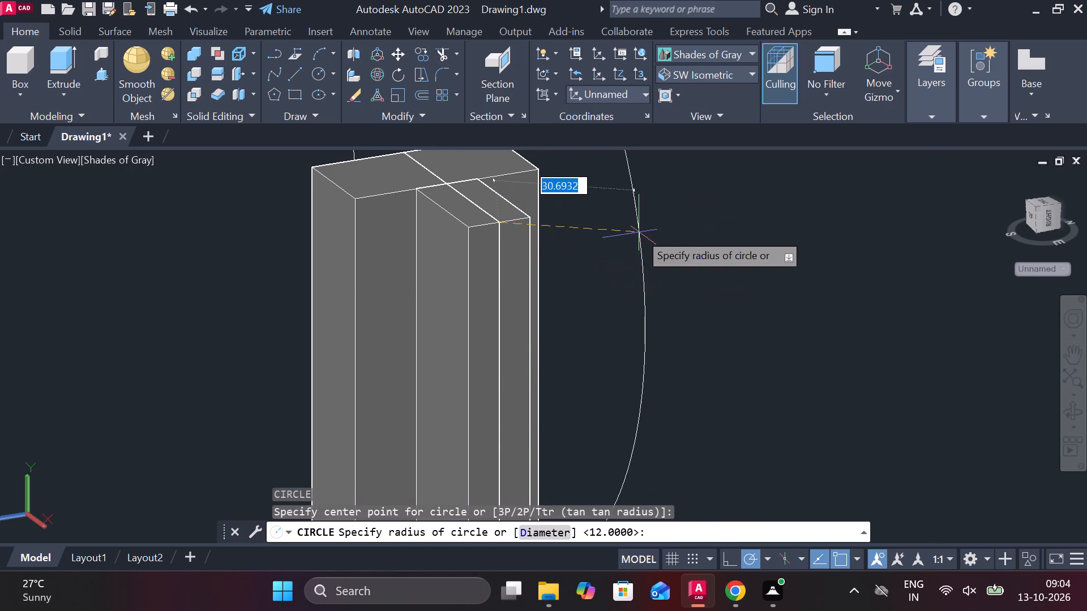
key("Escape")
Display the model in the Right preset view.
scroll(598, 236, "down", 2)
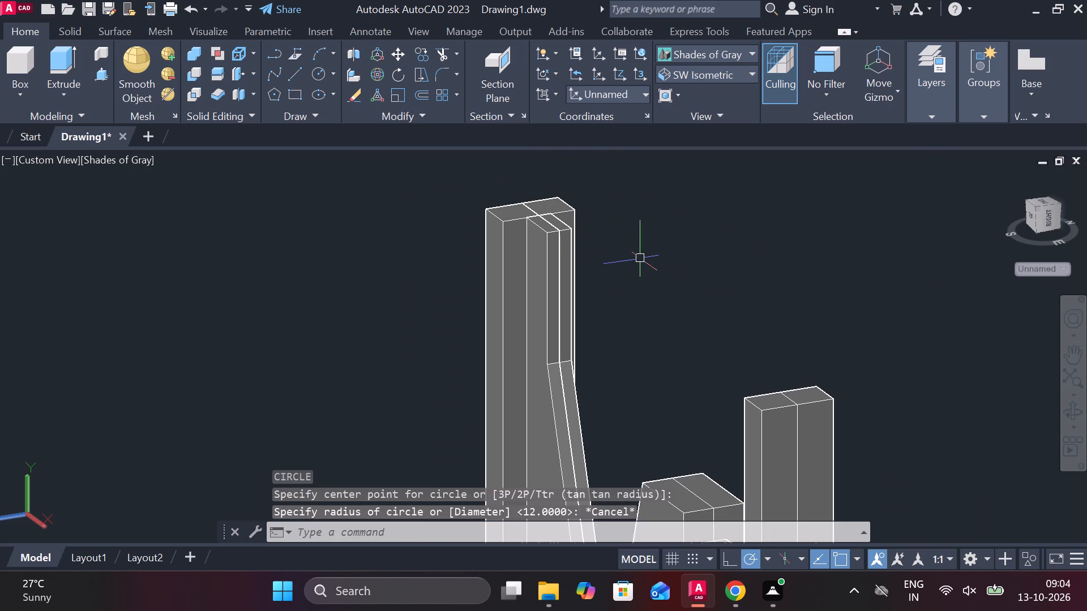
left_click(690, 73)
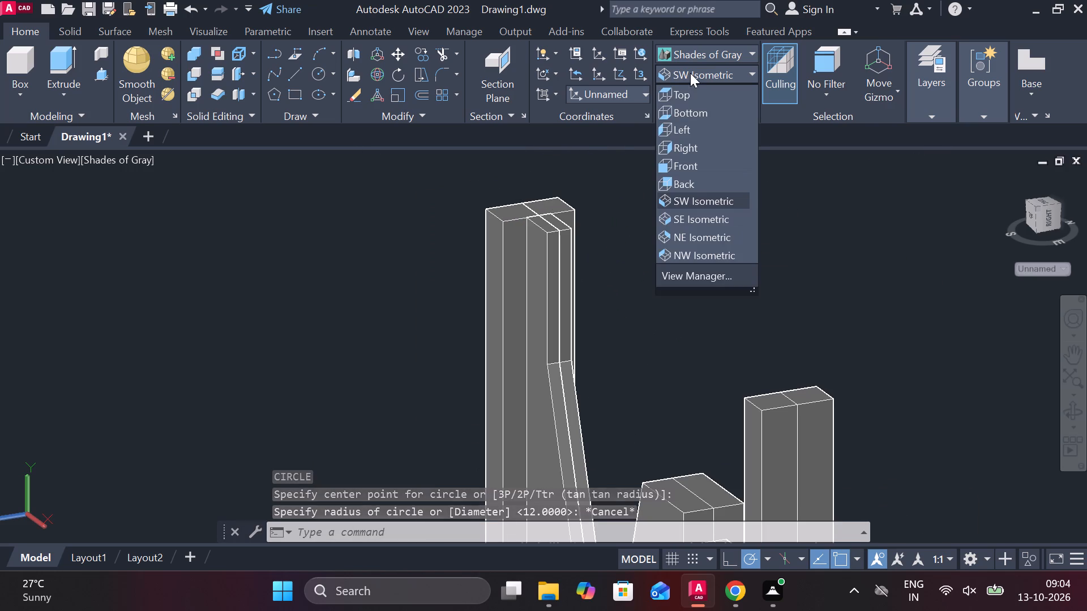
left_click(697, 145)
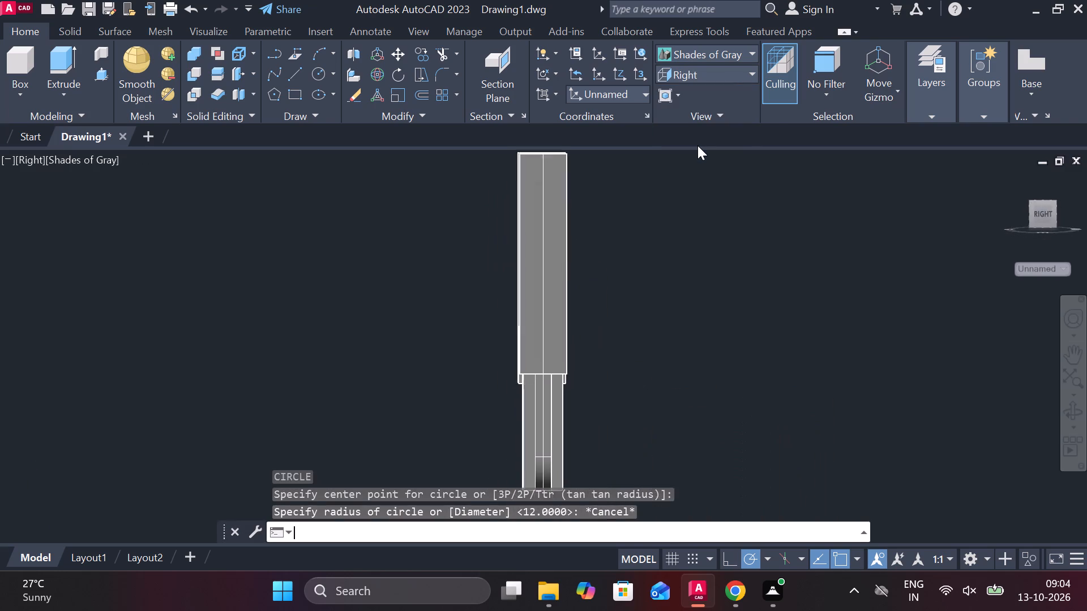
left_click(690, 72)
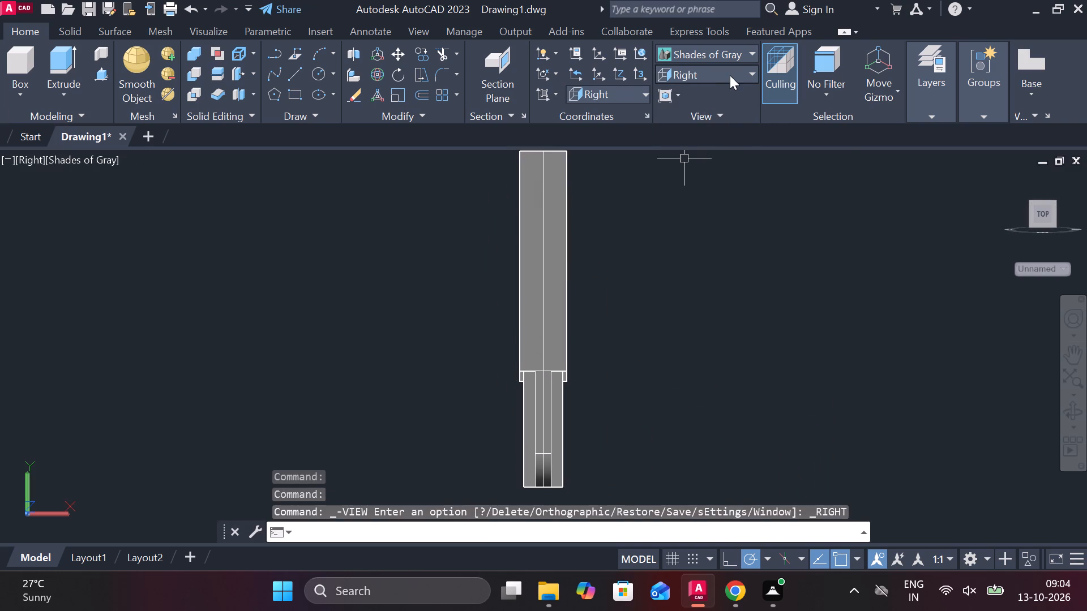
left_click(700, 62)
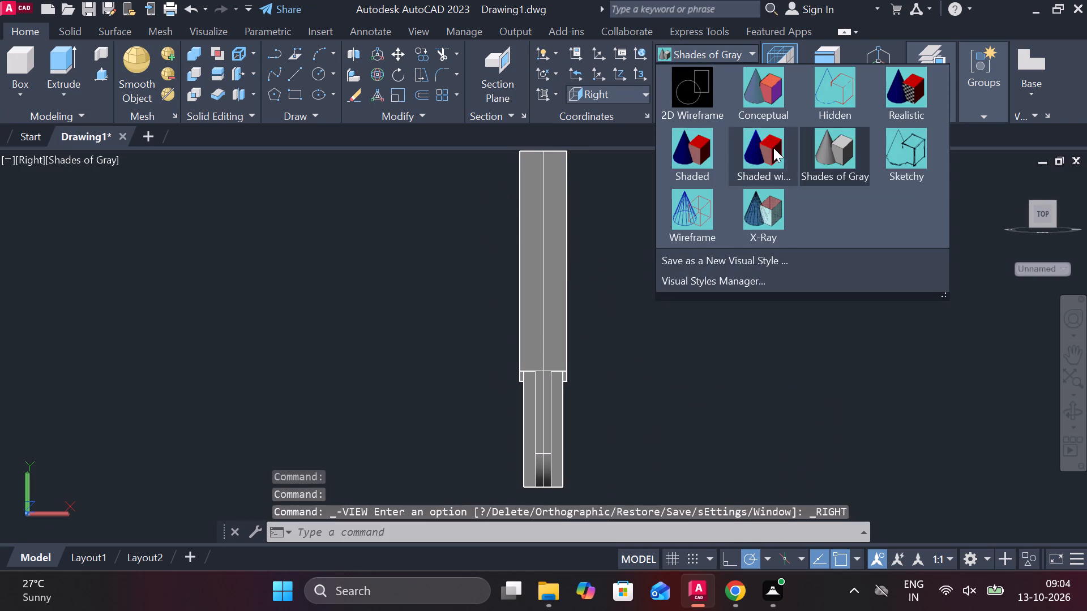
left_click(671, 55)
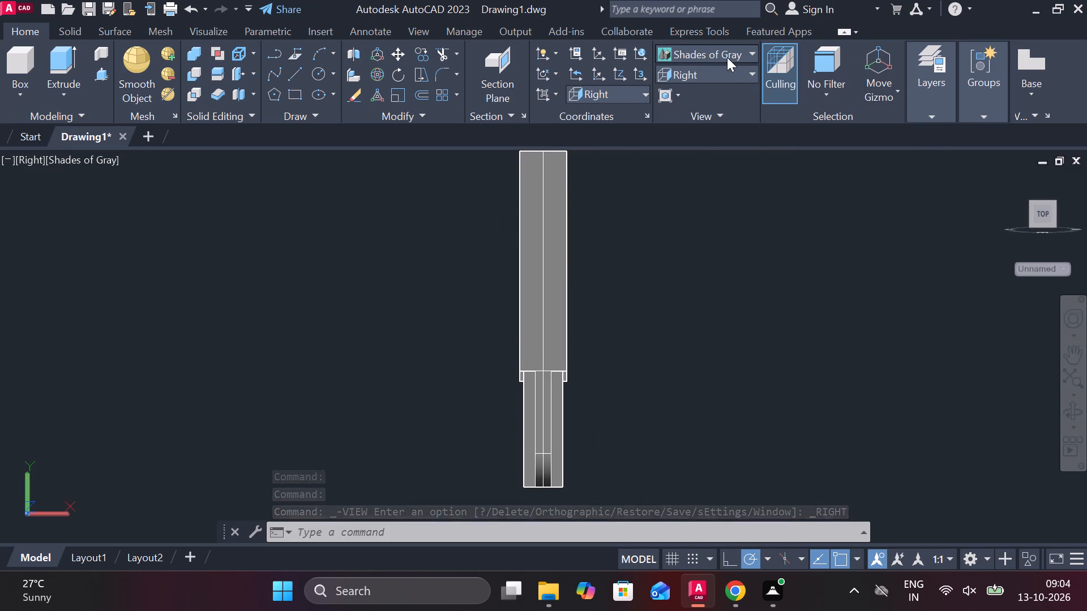
Display the model in the Left preset view, aligning the coordinate system to Left.
left_click(730, 75)
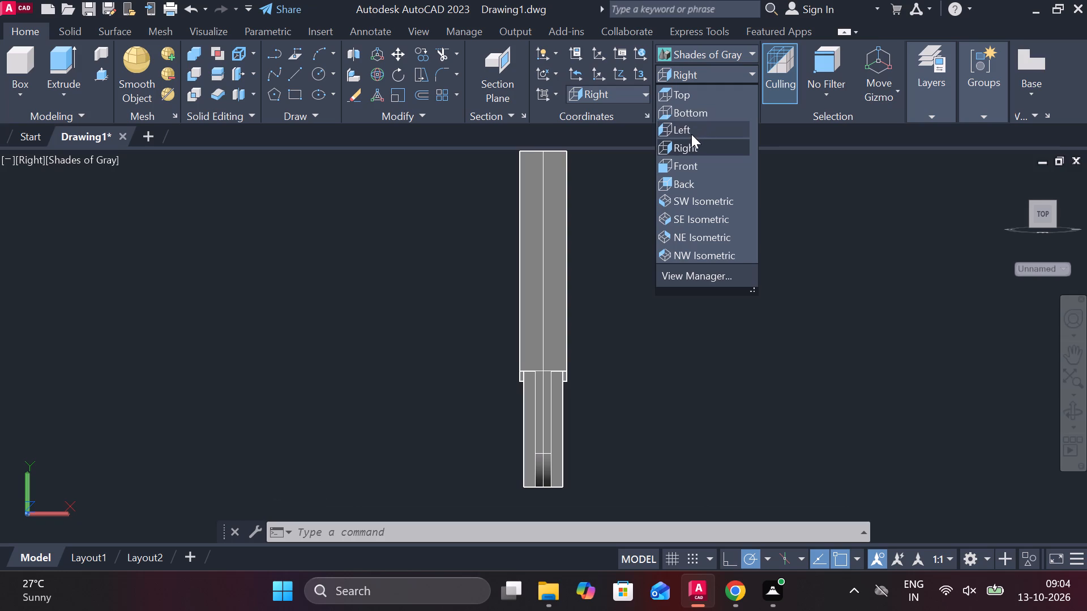
left_click(690, 132)
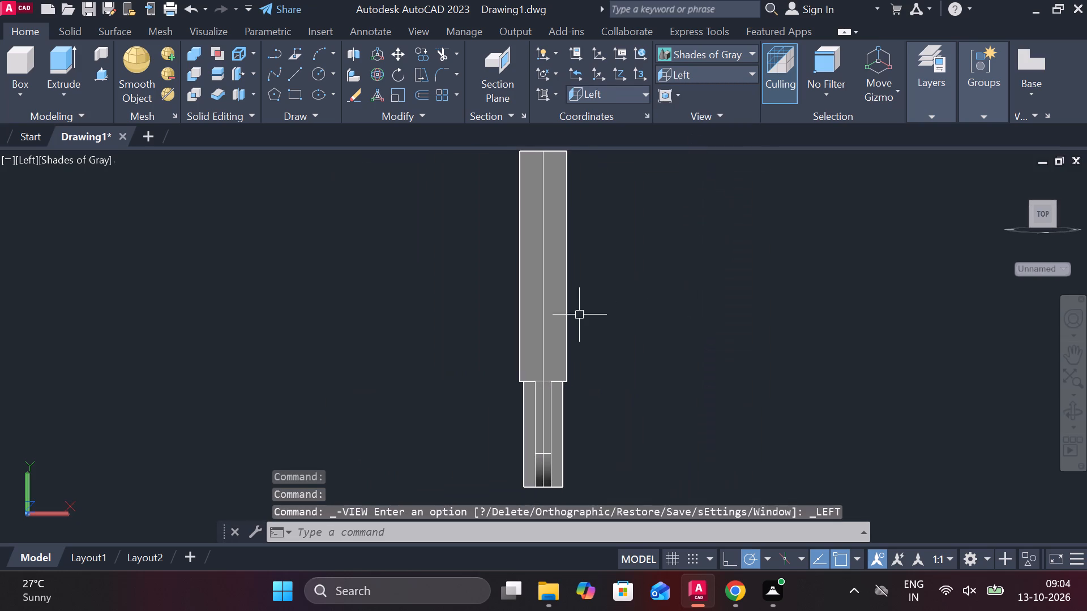
scroll(602, 295, "up", 1)
scroll(669, 295, "down", 1)
middle_click_drag(665, 295, 556, 303, "shift")
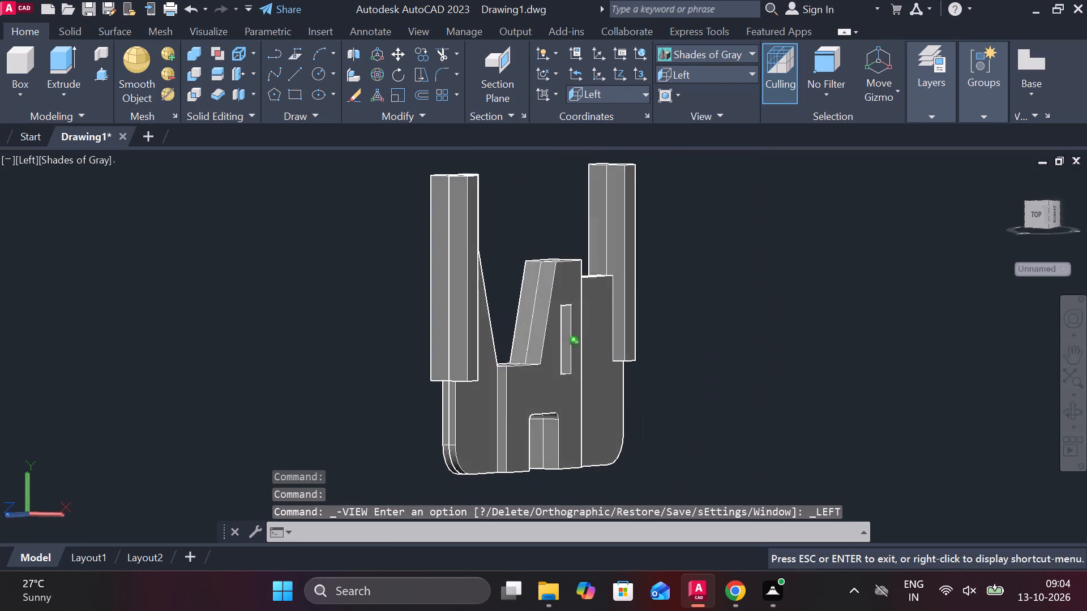
middle_click_drag(556, 303, 580, 303, "shift")
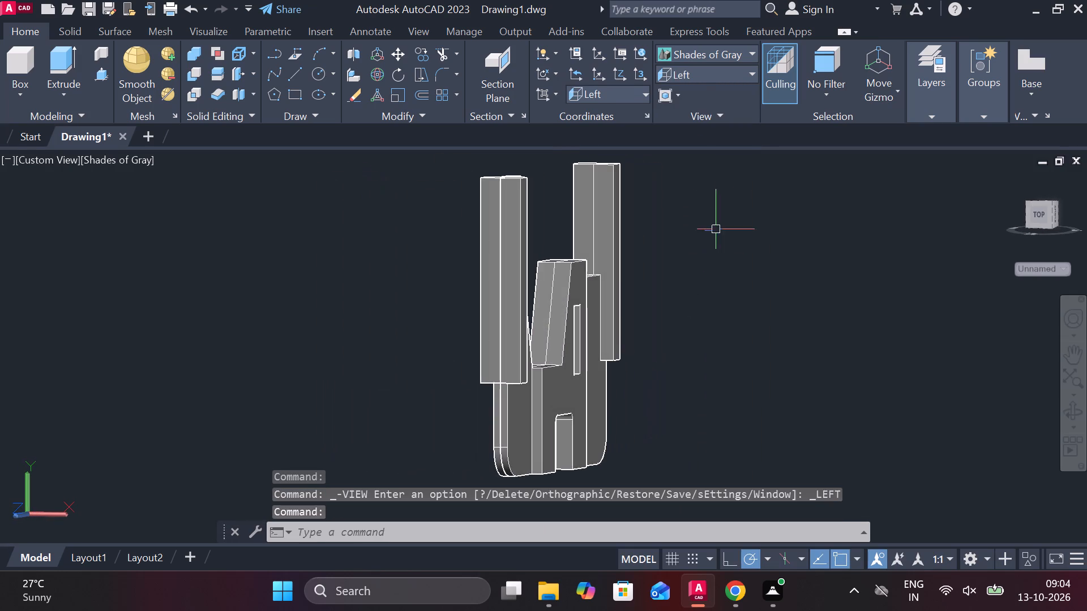
left_click(697, 75)
left_click(694, 125)
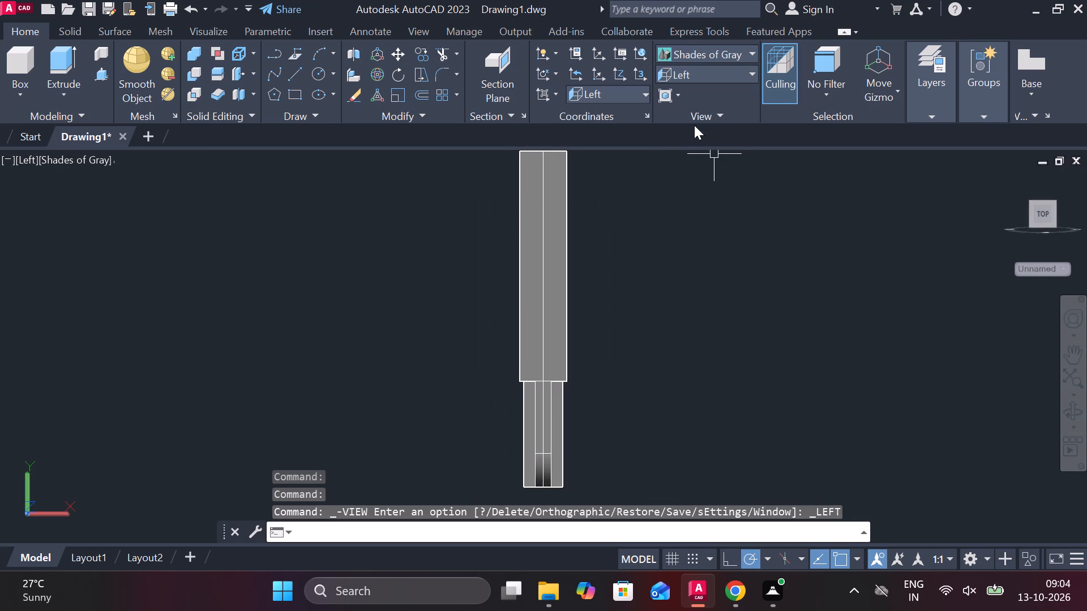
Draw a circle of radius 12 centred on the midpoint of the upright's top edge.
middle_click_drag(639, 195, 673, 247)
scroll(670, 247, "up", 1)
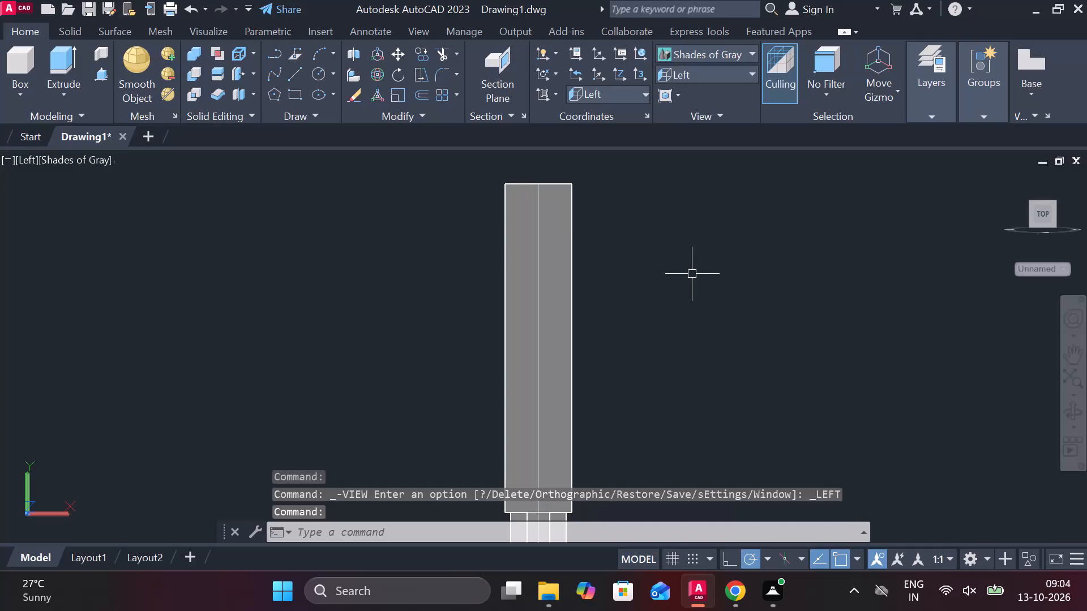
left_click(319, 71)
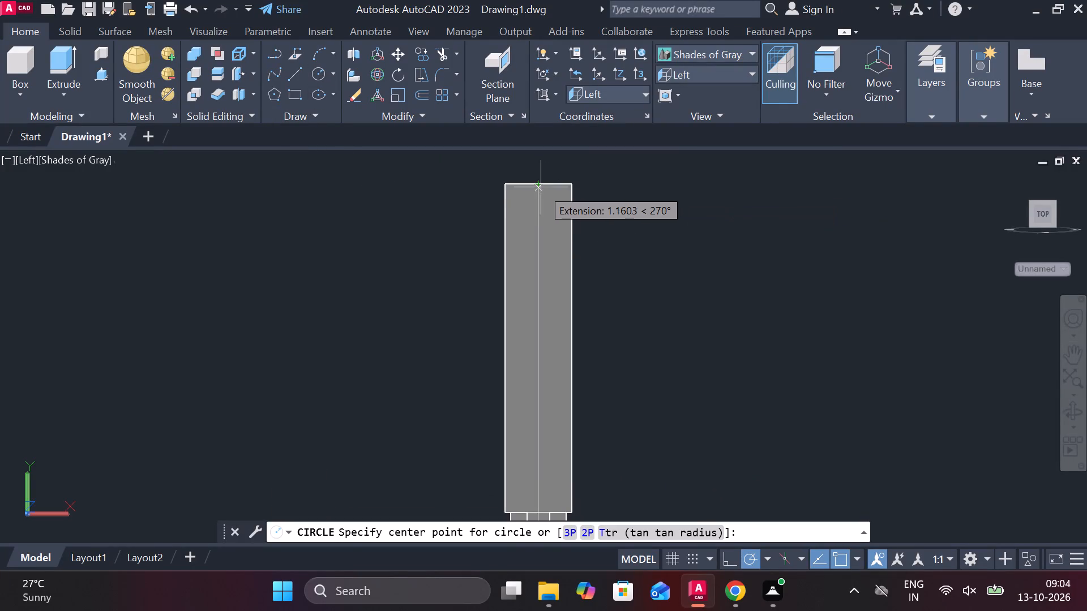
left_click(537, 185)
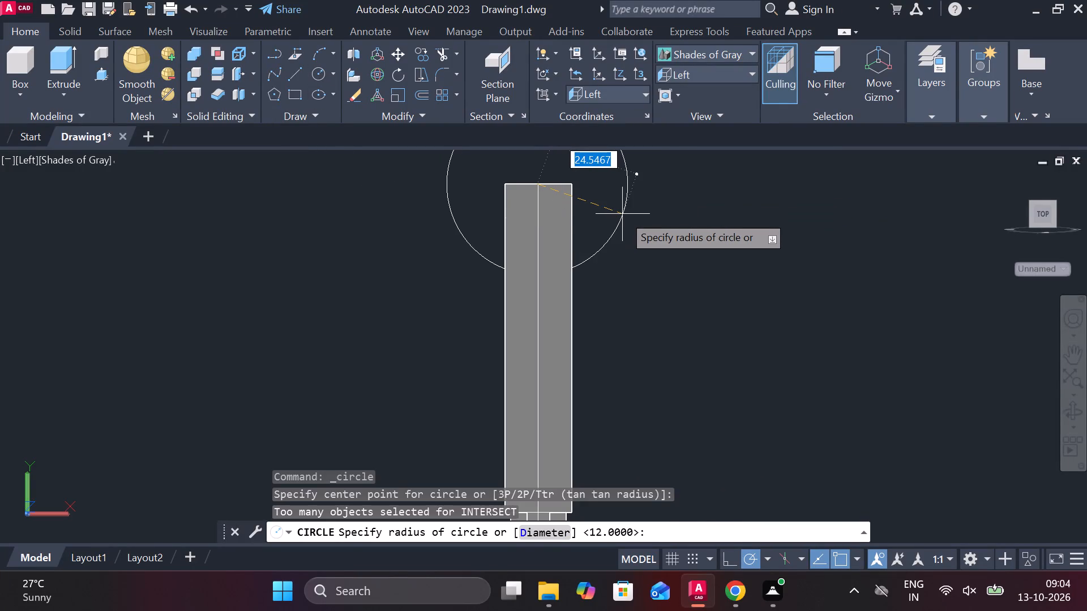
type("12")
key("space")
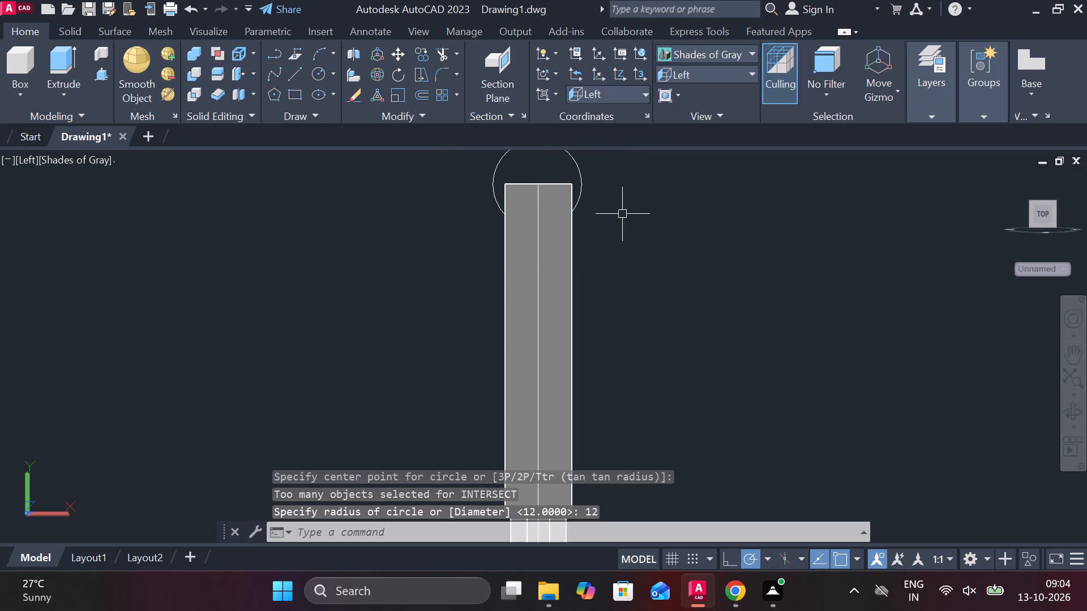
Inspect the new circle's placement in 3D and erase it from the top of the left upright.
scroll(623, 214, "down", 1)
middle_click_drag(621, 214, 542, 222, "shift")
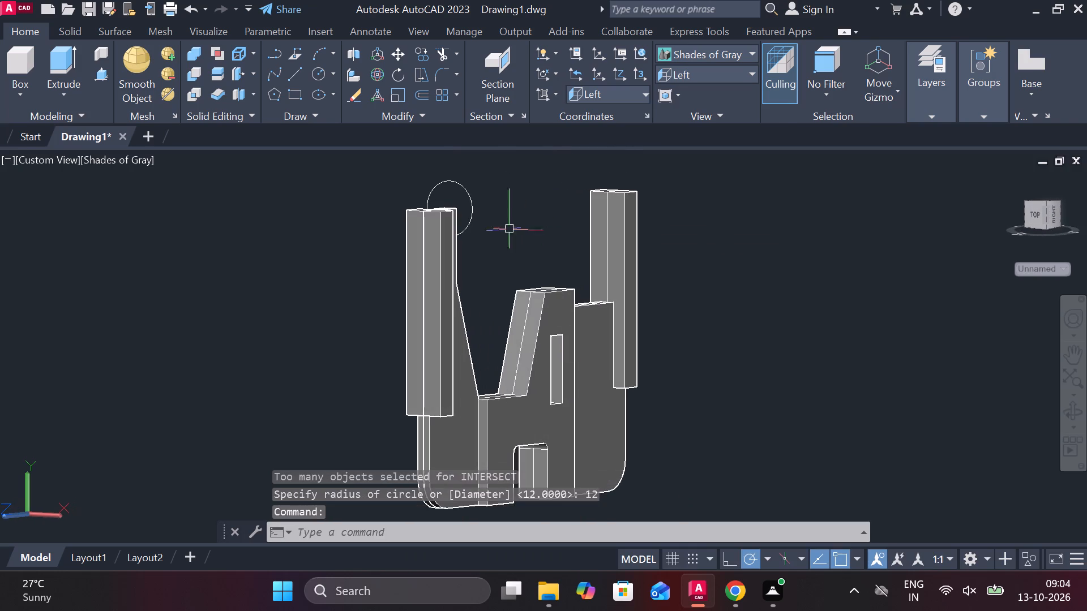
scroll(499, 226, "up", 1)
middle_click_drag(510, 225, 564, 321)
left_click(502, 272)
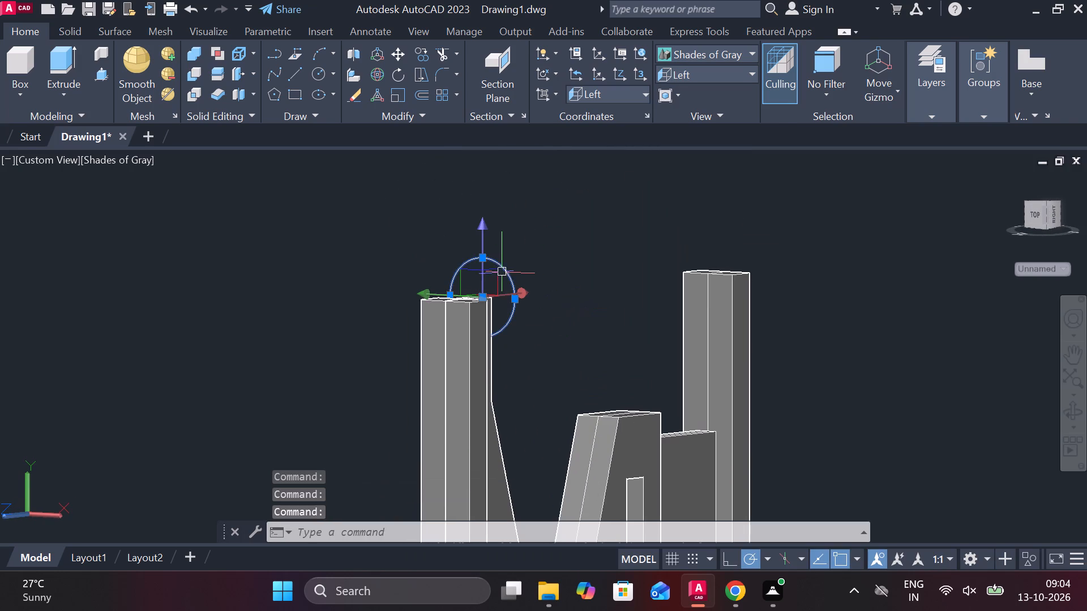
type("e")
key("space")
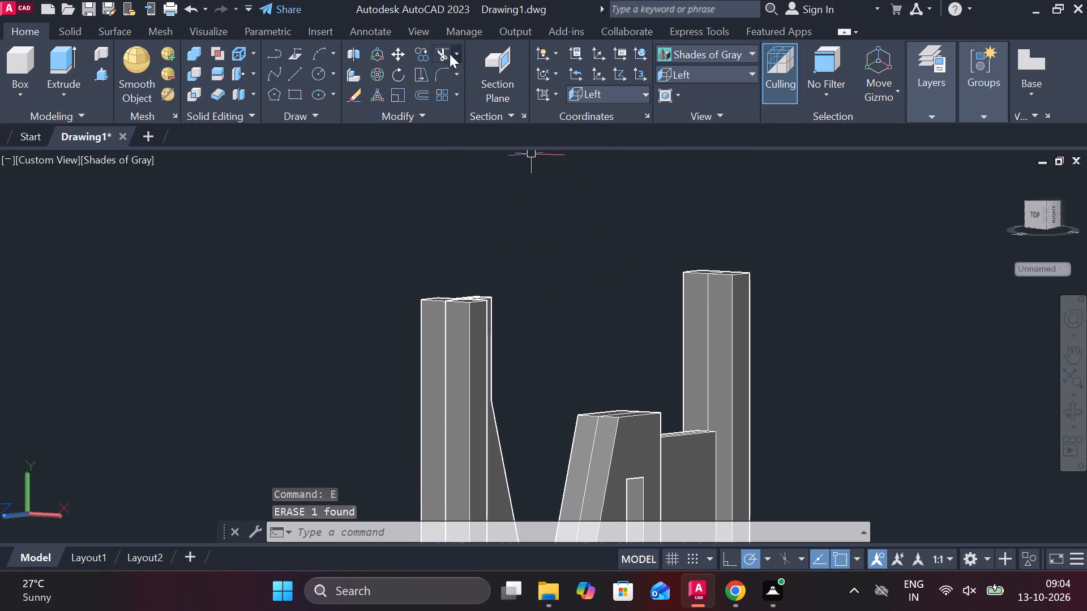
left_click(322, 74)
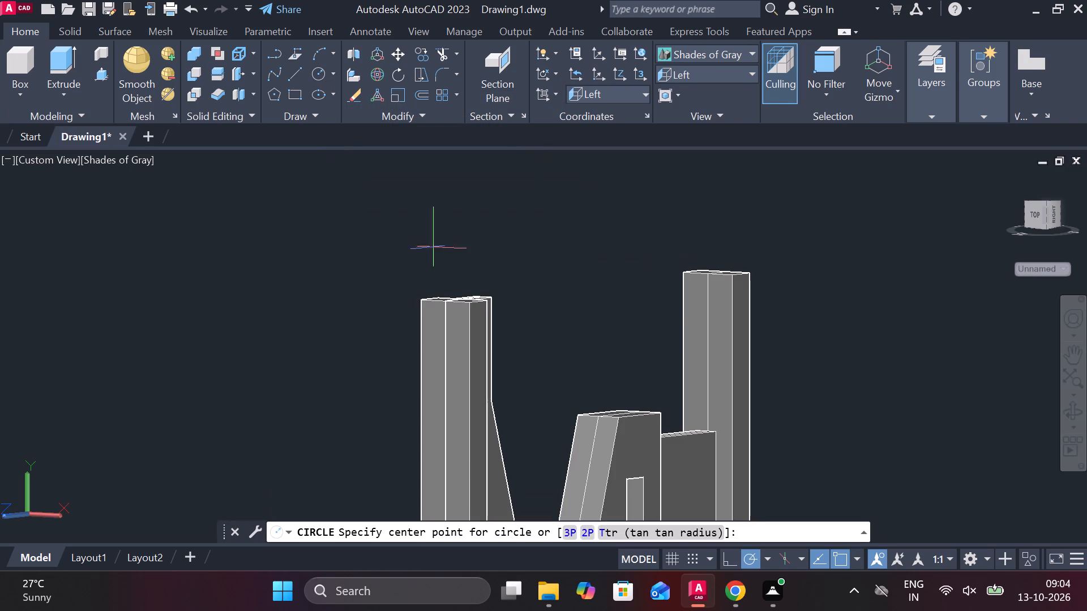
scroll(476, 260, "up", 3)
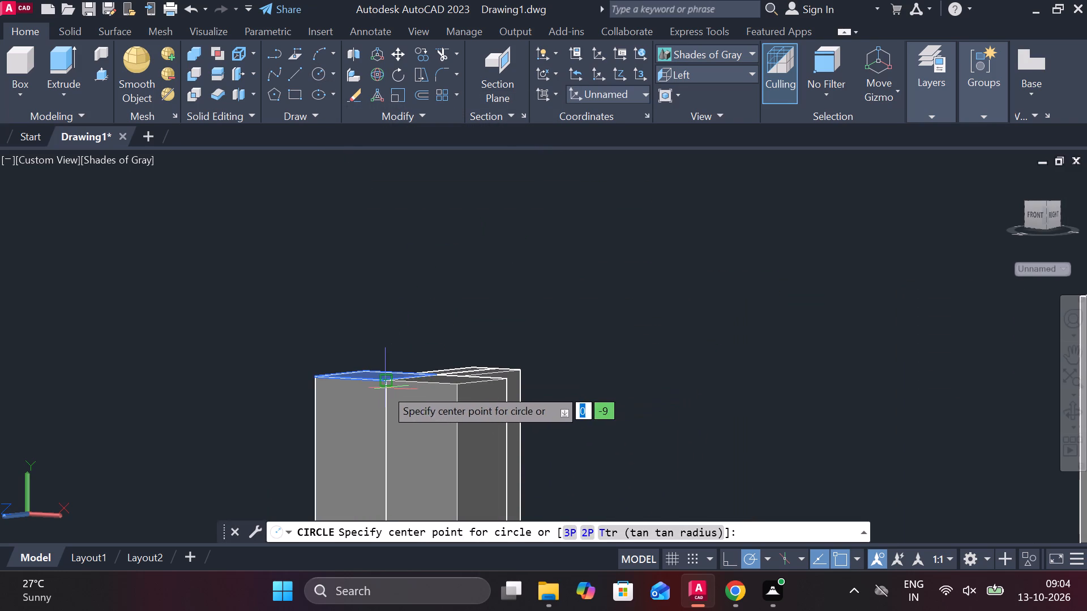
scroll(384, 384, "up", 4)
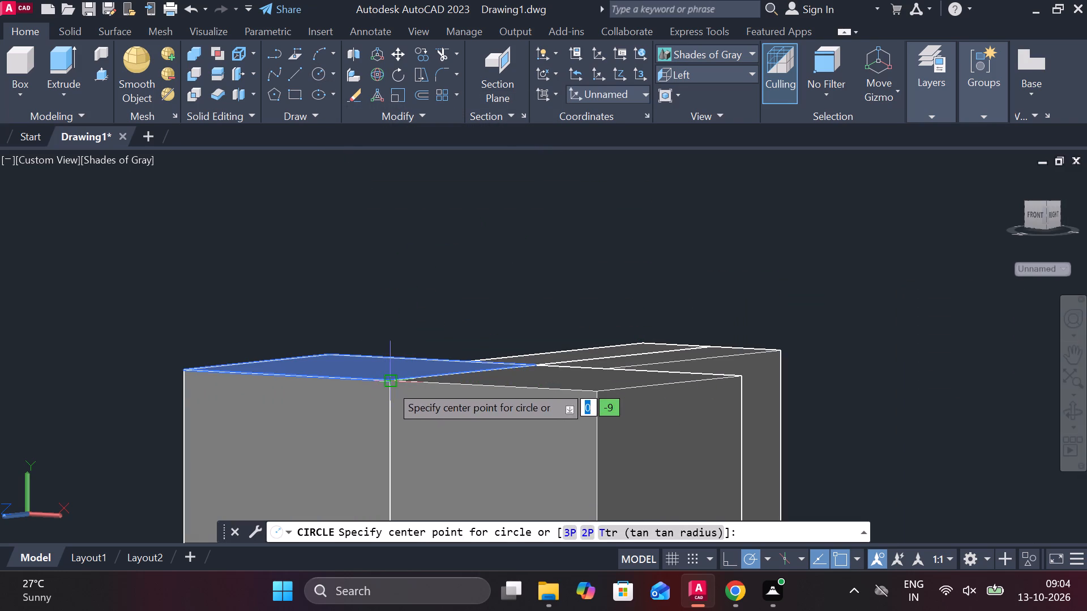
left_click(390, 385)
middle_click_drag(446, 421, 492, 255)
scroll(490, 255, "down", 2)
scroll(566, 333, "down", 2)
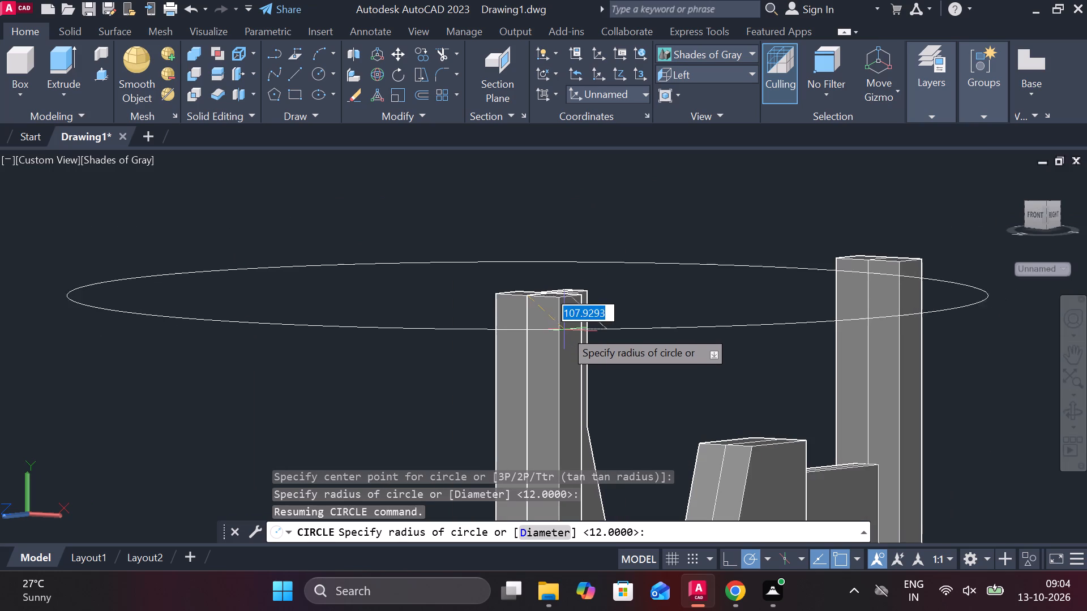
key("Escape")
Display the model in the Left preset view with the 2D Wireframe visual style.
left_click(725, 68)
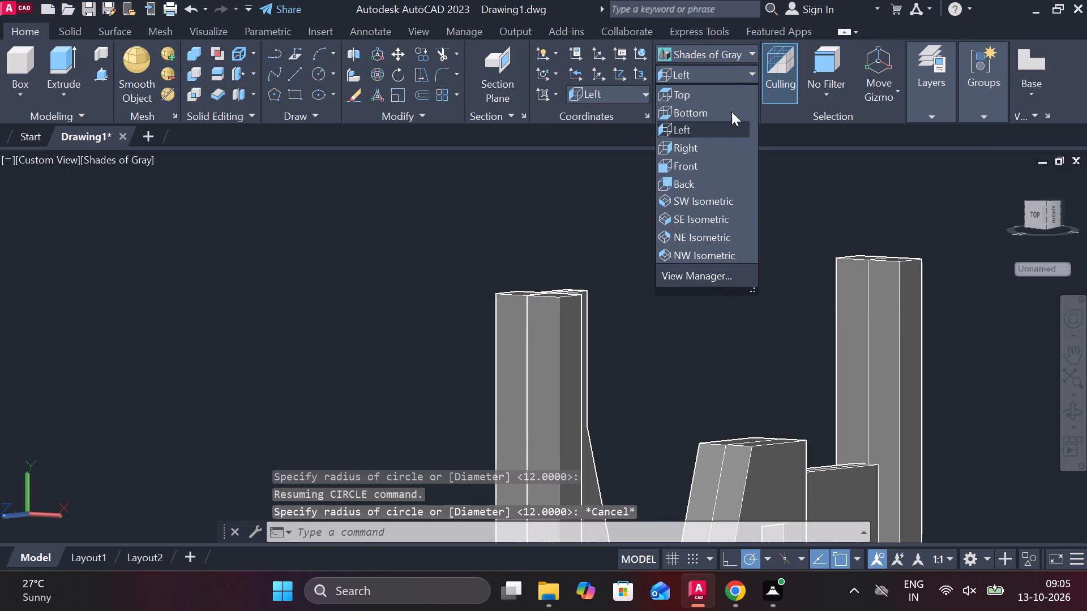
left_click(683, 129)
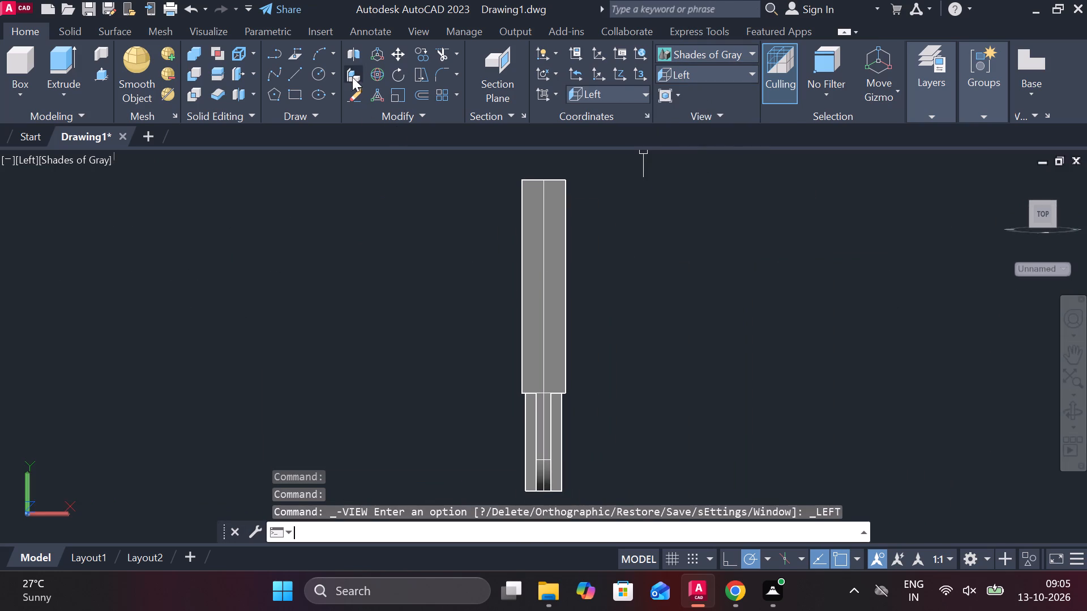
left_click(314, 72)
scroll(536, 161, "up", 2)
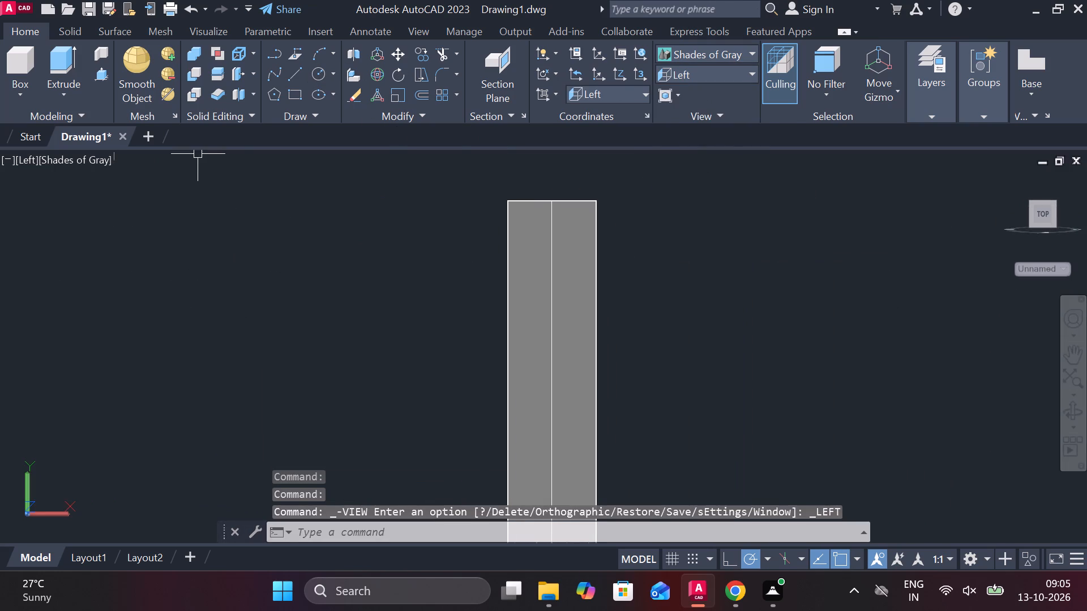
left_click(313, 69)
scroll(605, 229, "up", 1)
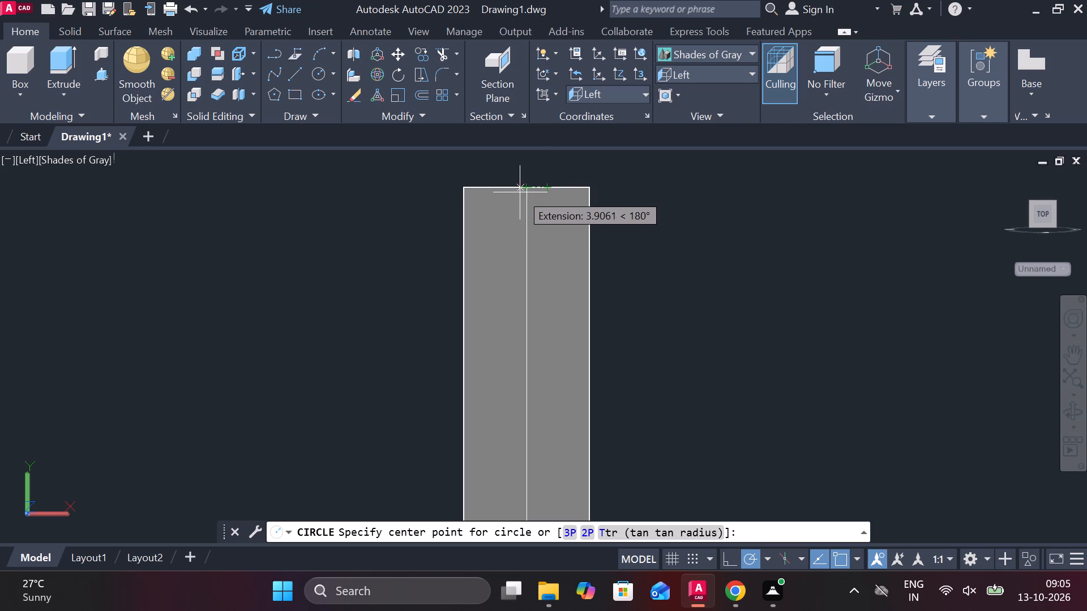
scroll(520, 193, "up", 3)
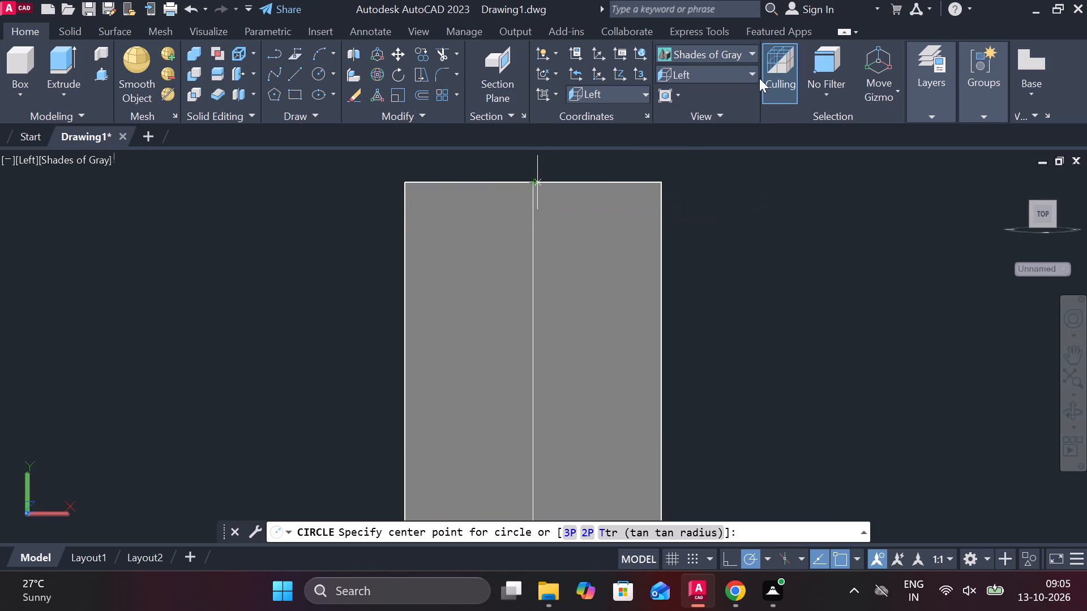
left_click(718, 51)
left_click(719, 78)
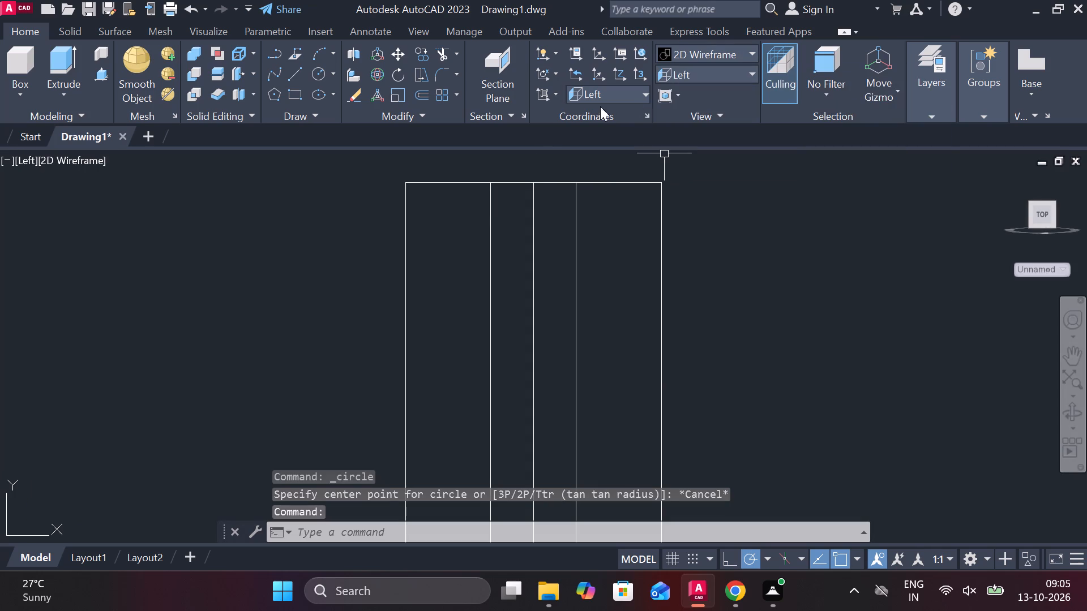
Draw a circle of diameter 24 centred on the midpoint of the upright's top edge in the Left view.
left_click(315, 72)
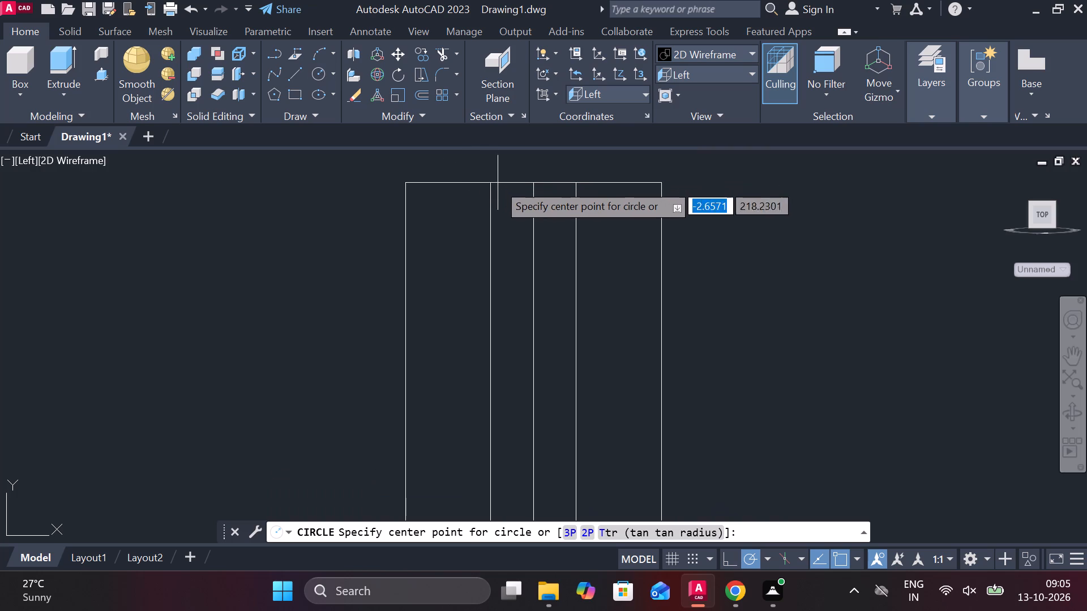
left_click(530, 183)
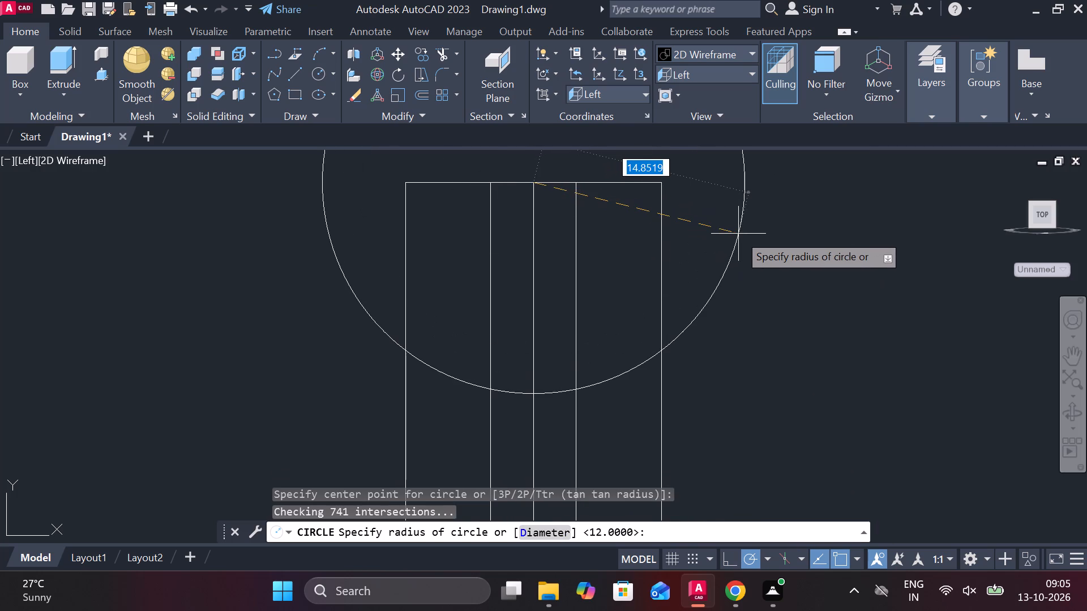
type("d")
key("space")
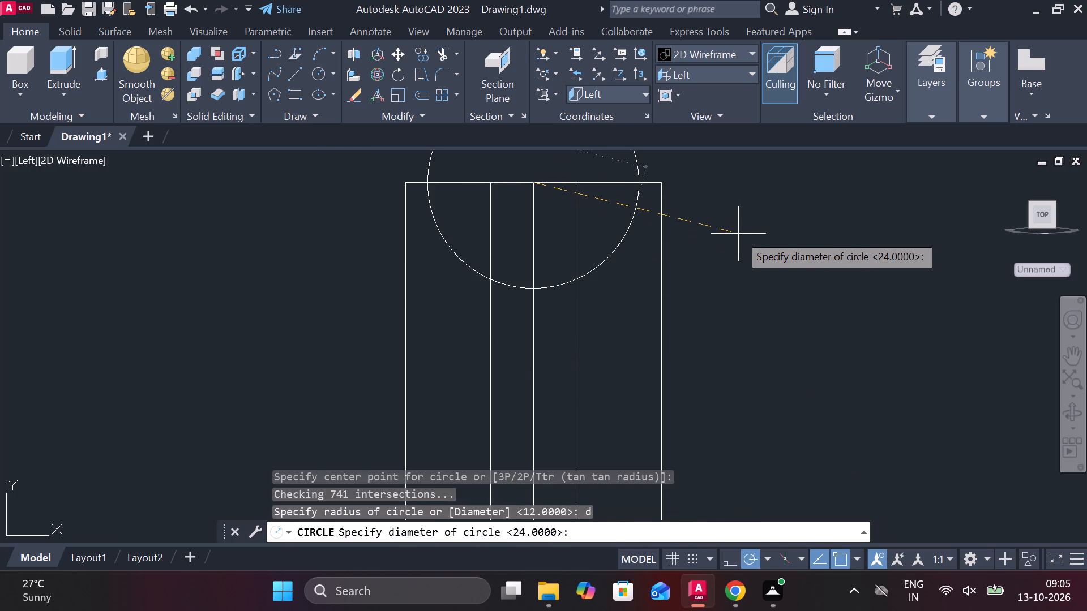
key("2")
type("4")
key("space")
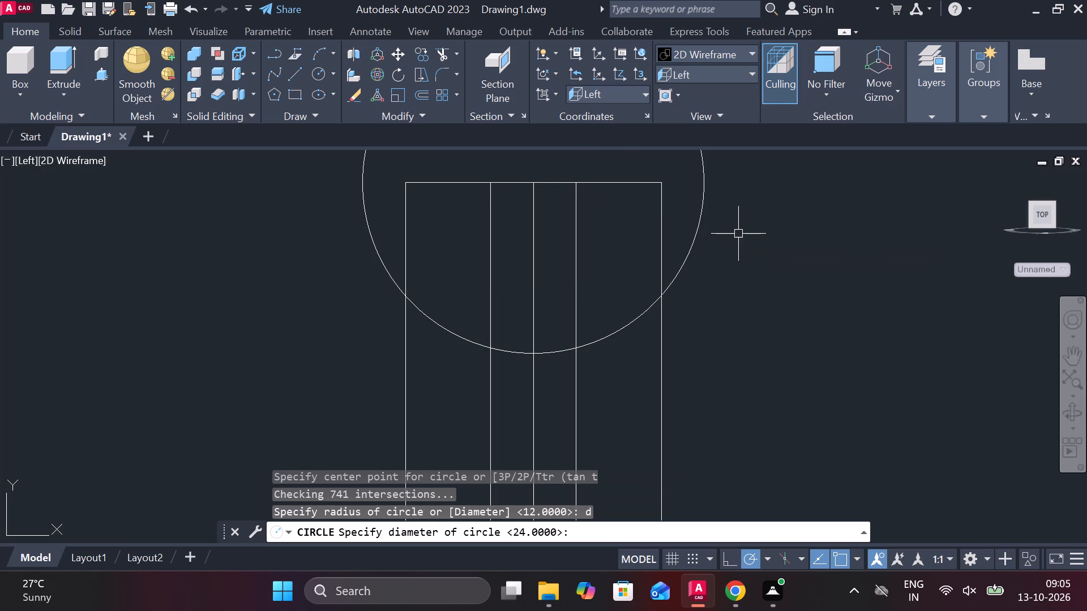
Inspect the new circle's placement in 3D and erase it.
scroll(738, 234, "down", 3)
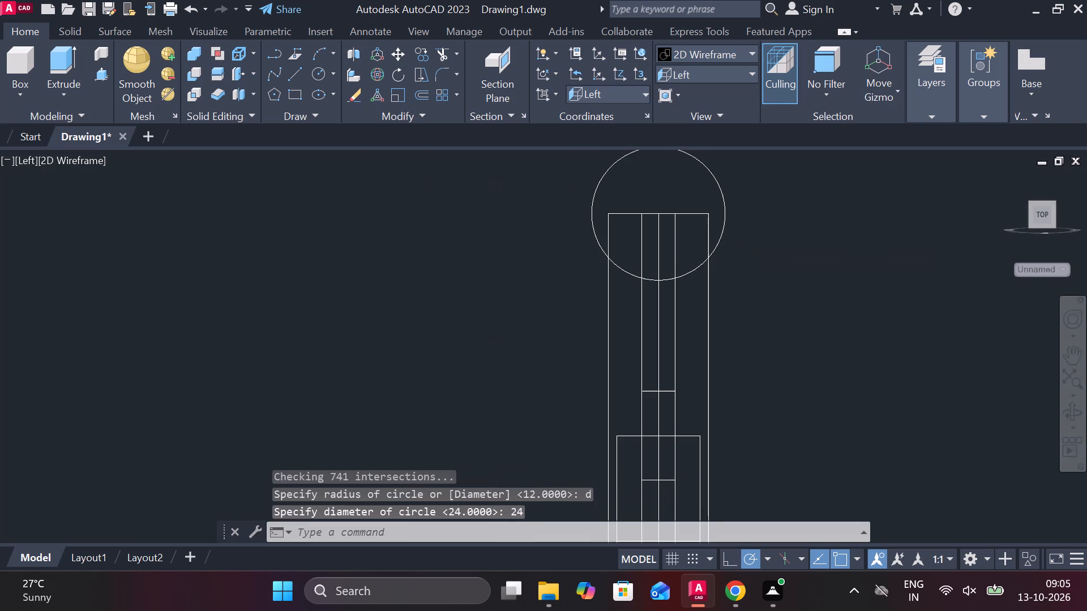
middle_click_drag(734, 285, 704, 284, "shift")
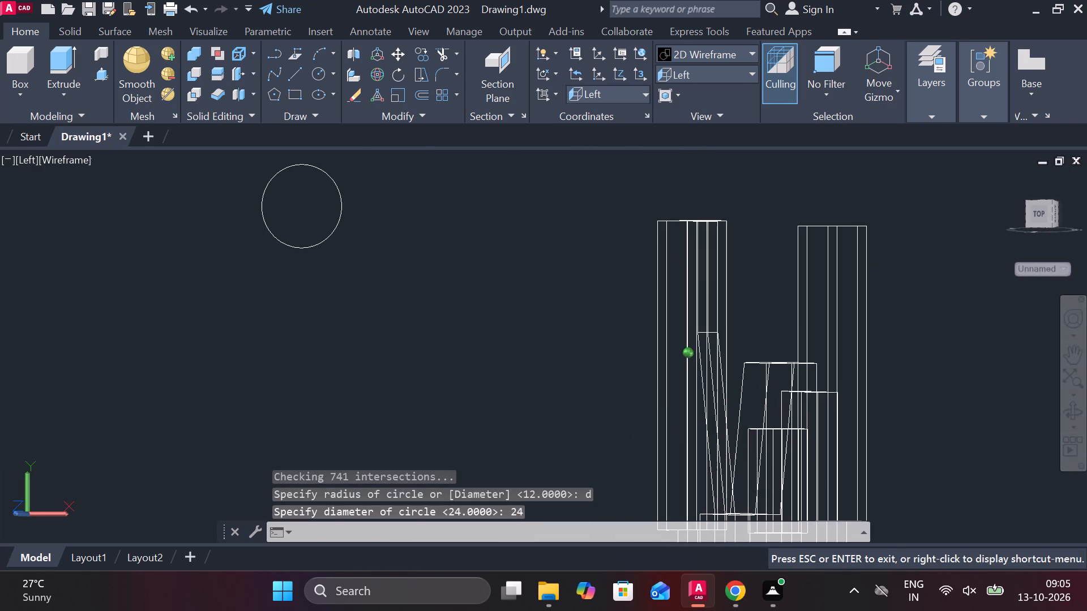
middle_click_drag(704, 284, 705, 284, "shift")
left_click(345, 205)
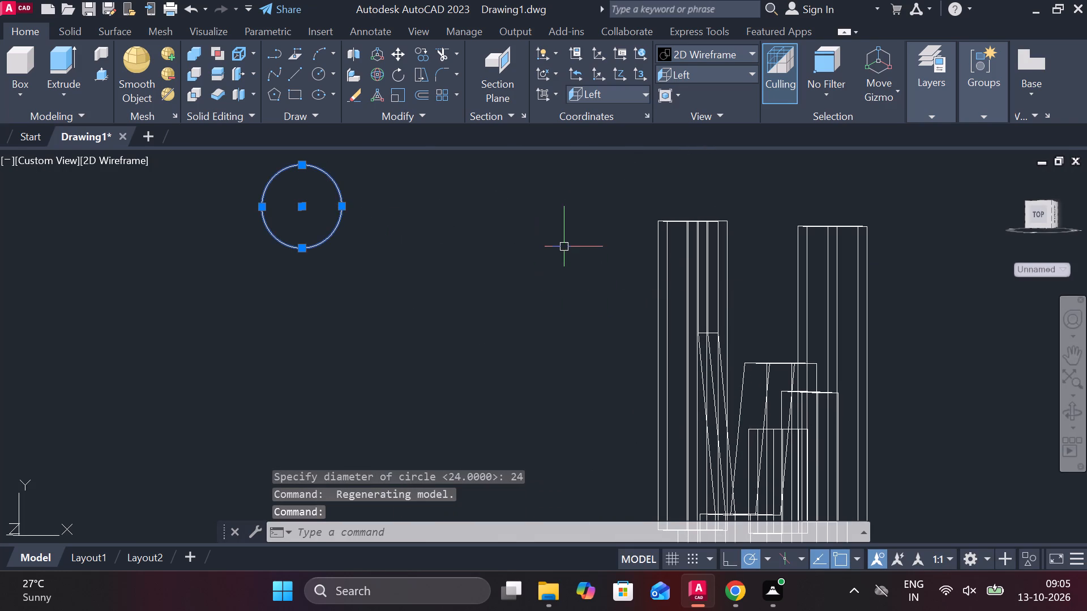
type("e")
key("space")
In the Shades of Gray visual style, draw a line from the left upright's outer top-edge midpoint along its centreline, past the rib behind it.
scroll(647, 242, "up", 2)
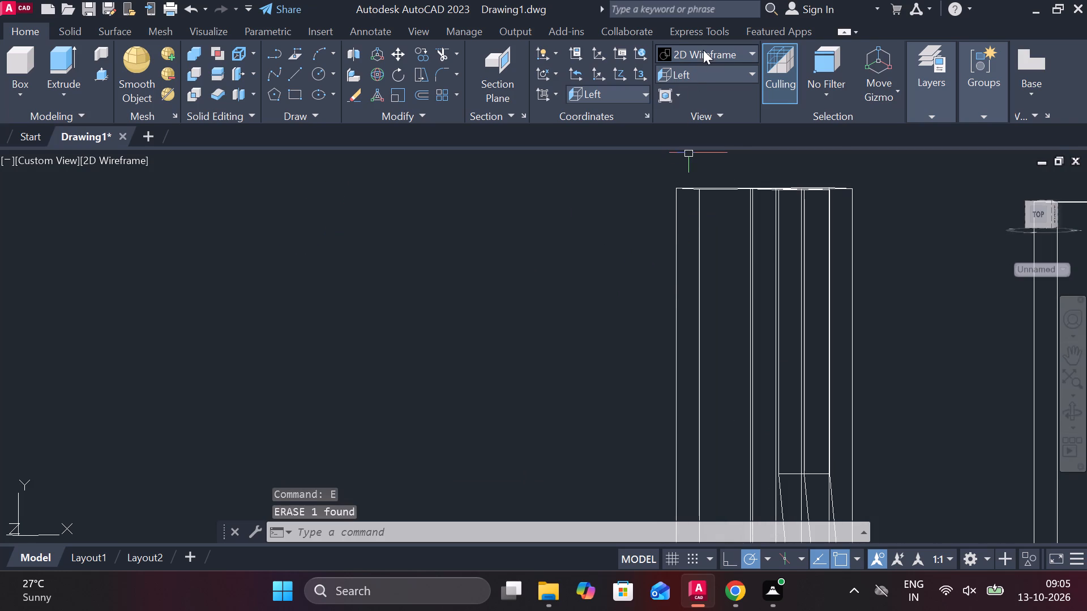
left_click(703, 50)
left_click(810, 149)
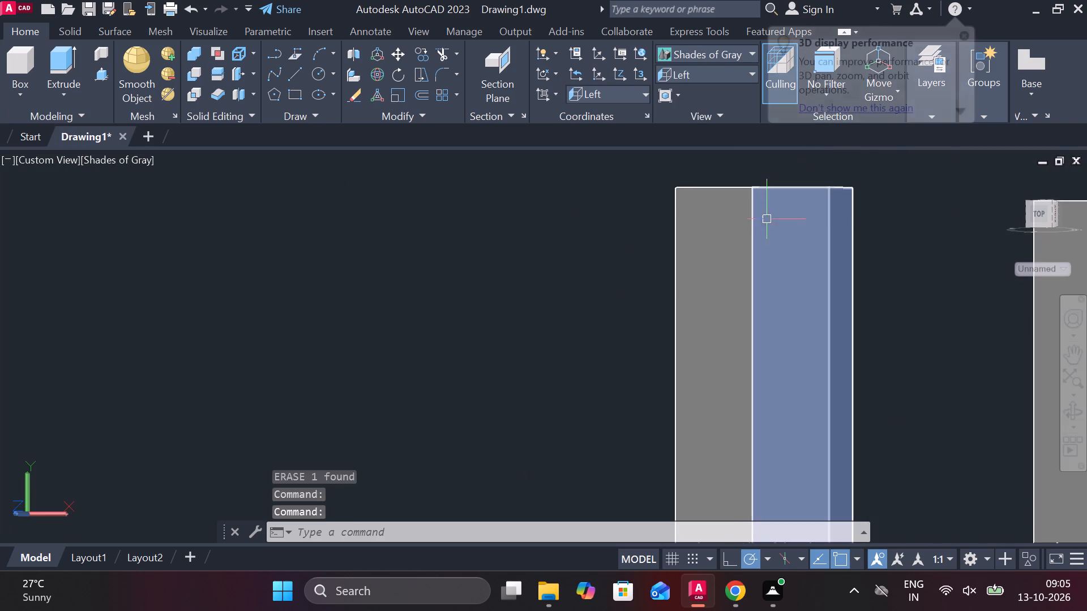
scroll(834, 226, "down", 1)
scroll(853, 252, "up", 1)
middle_click_drag(874, 248, 870, 248, "shift")
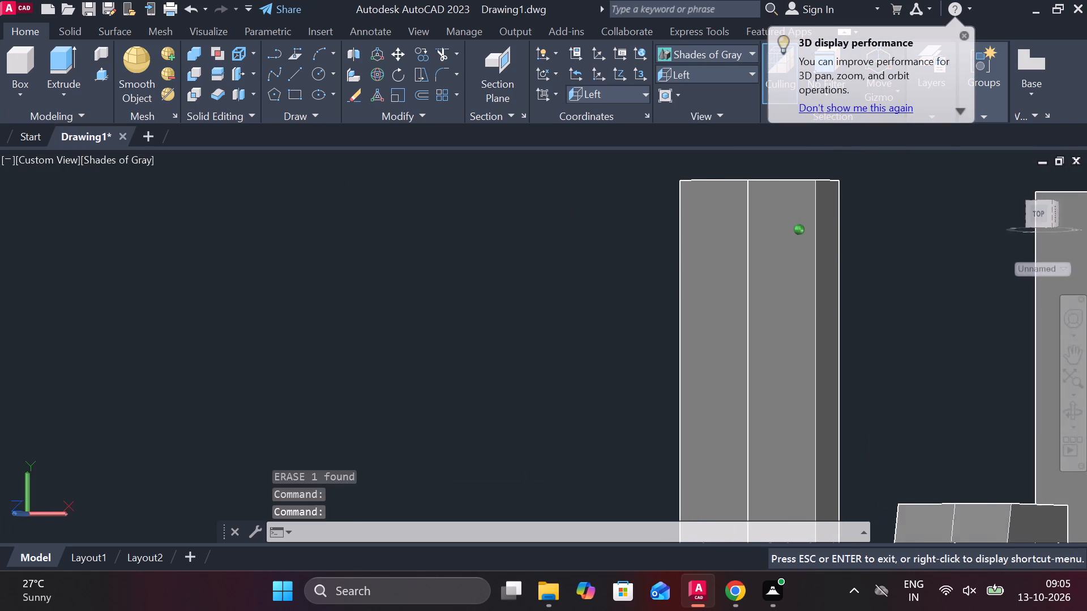
middle_click_drag(870, 248, 799, 303, "shift")
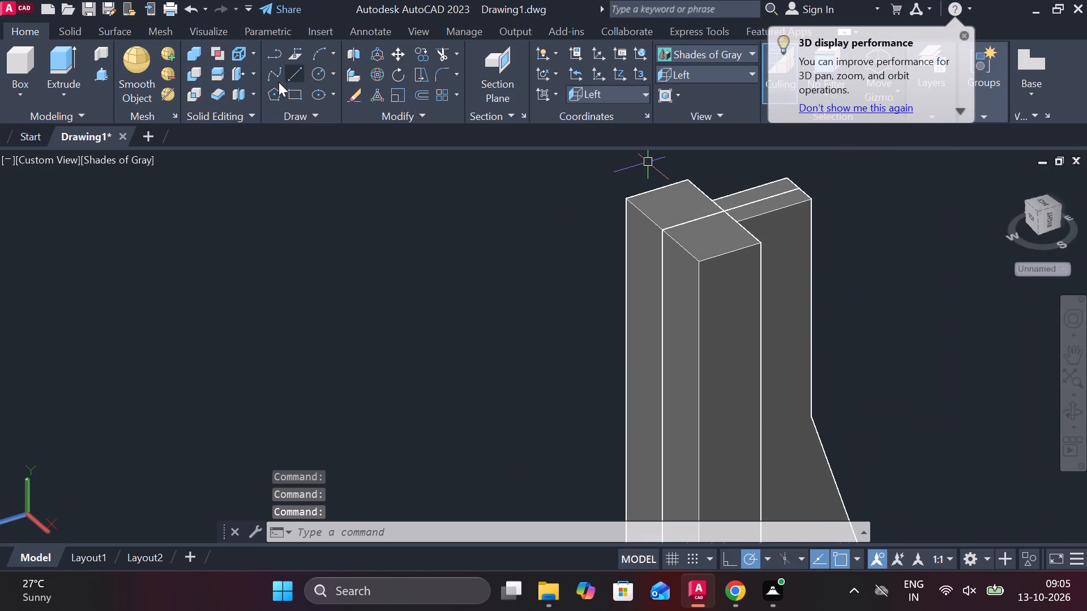
left_click(289, 78)
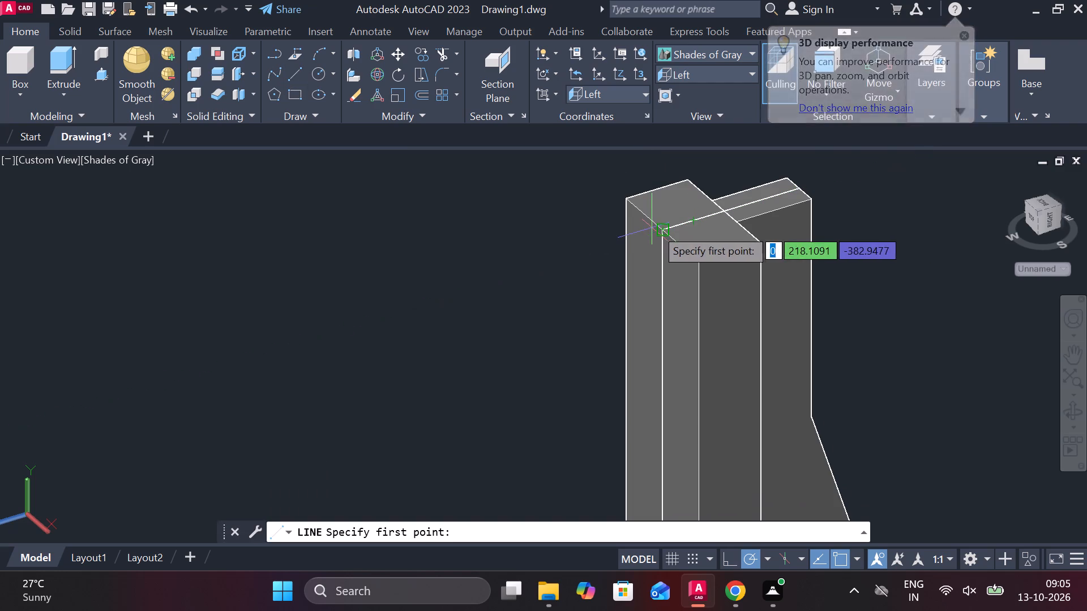
left_click(666, 229)
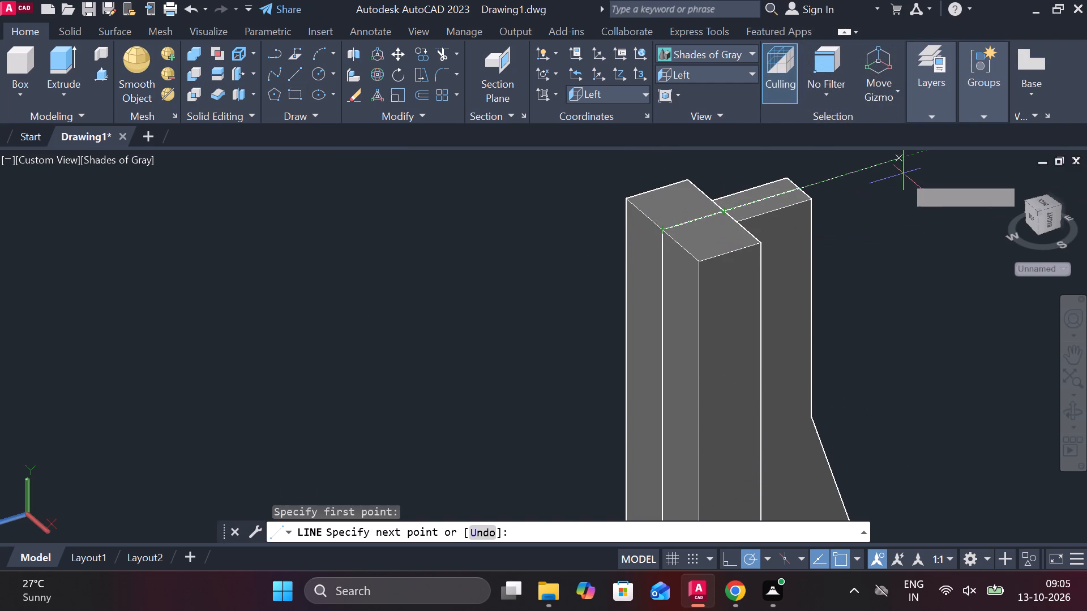
left_click(904, 169)
key("Escape")
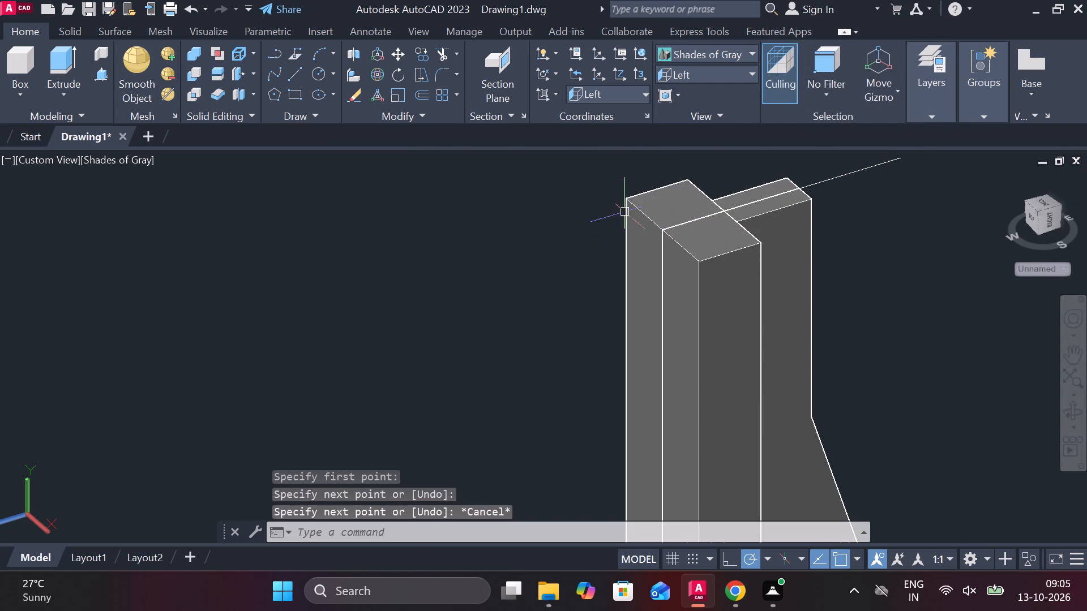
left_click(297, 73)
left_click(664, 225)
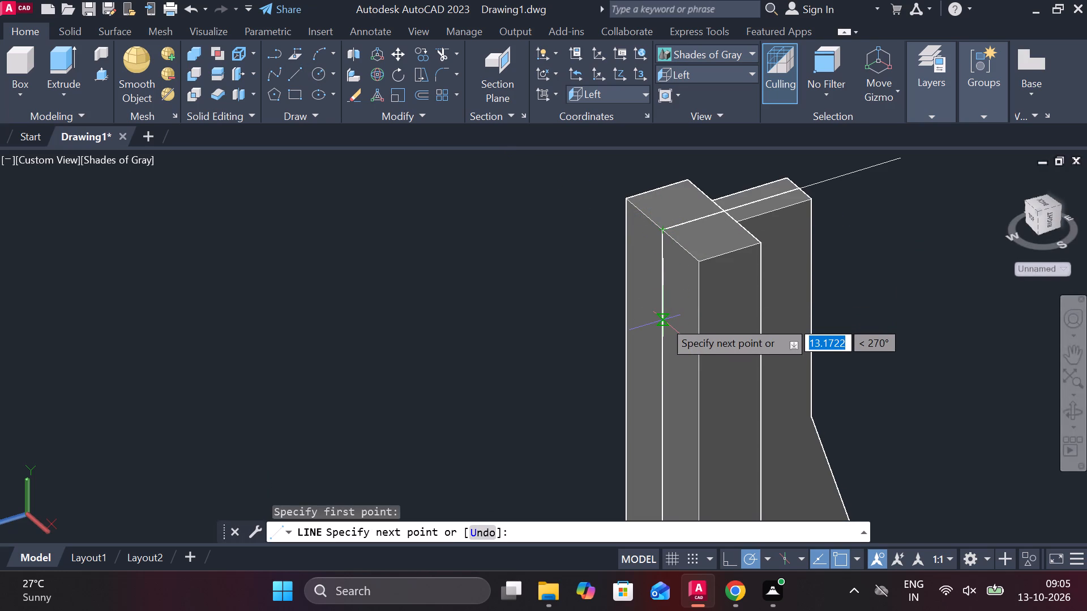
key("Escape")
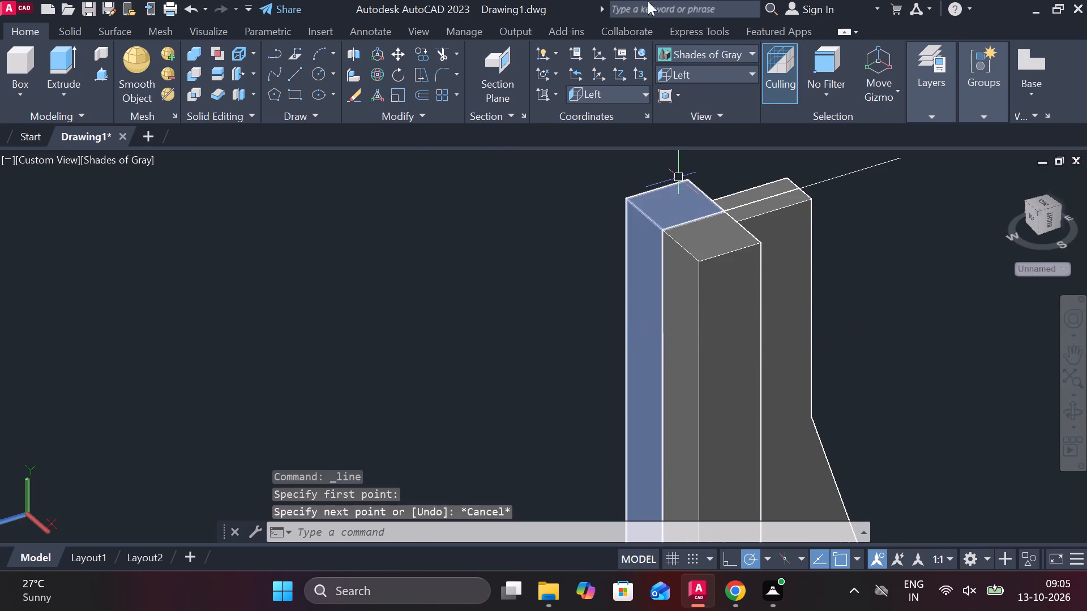
In the 2D Wireframe visual style, draw a circle of diameter 24 centred on the midpoint of the left upright's outer top edge.
left_click(711, 56)
left_click(716, 80)
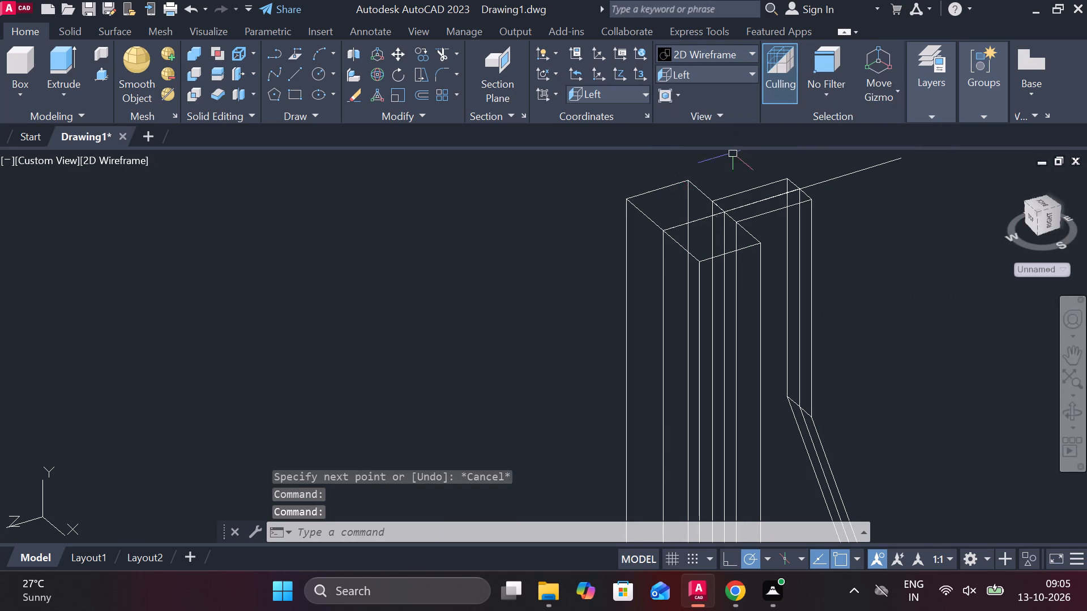
left_click(313, 71)
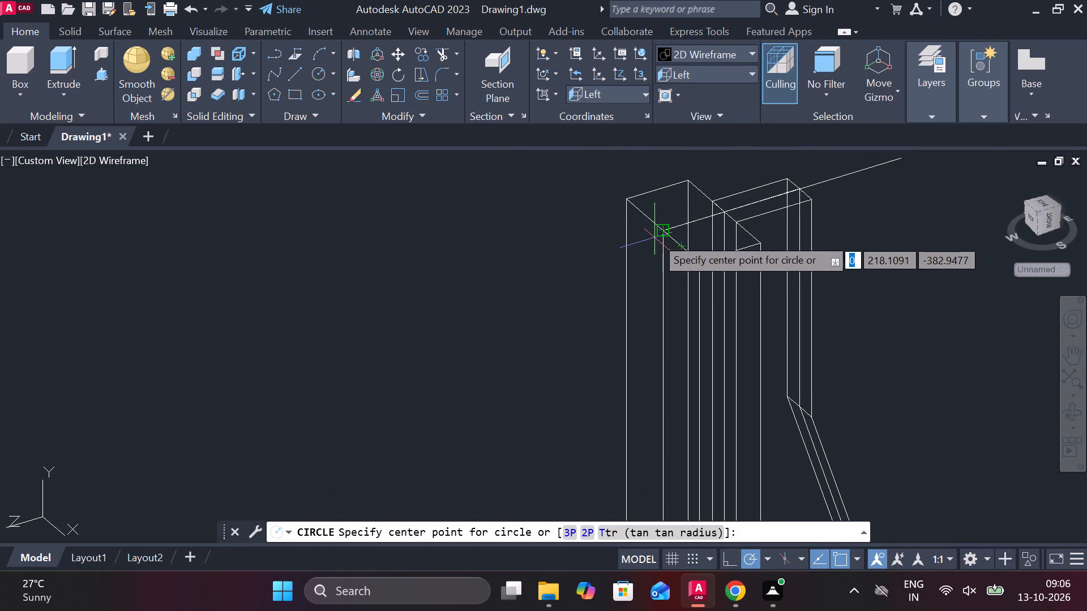
left_click(664, 234)
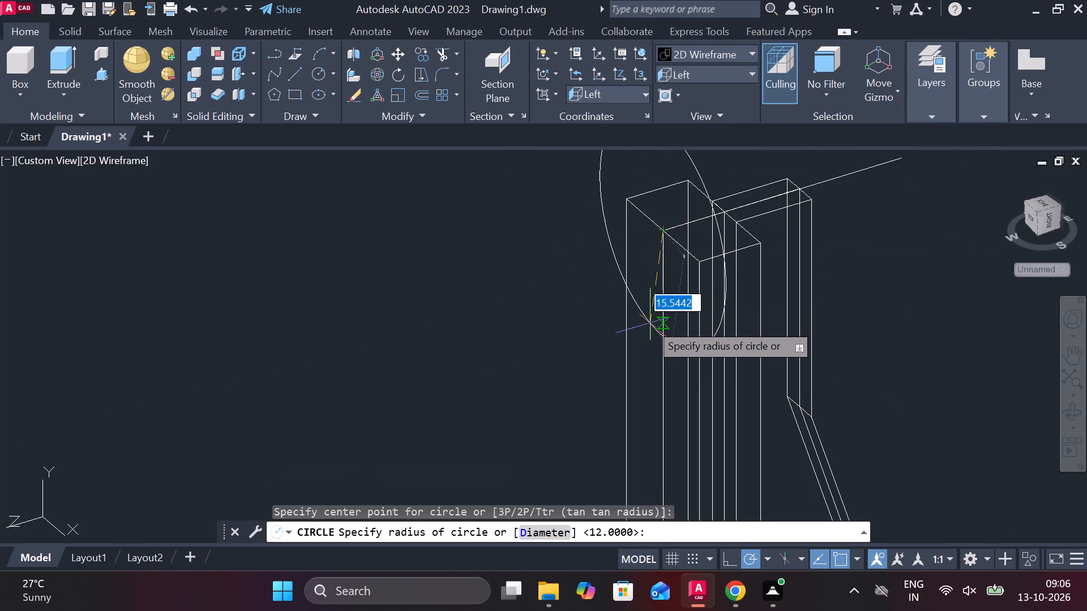
type("d 24")
key("space")
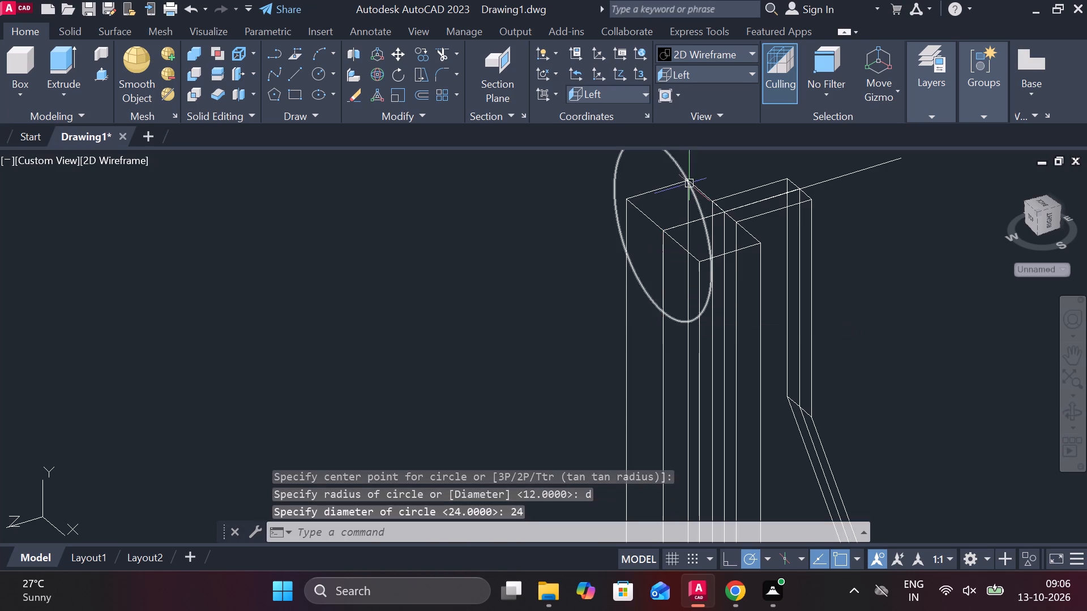
key("Escape")
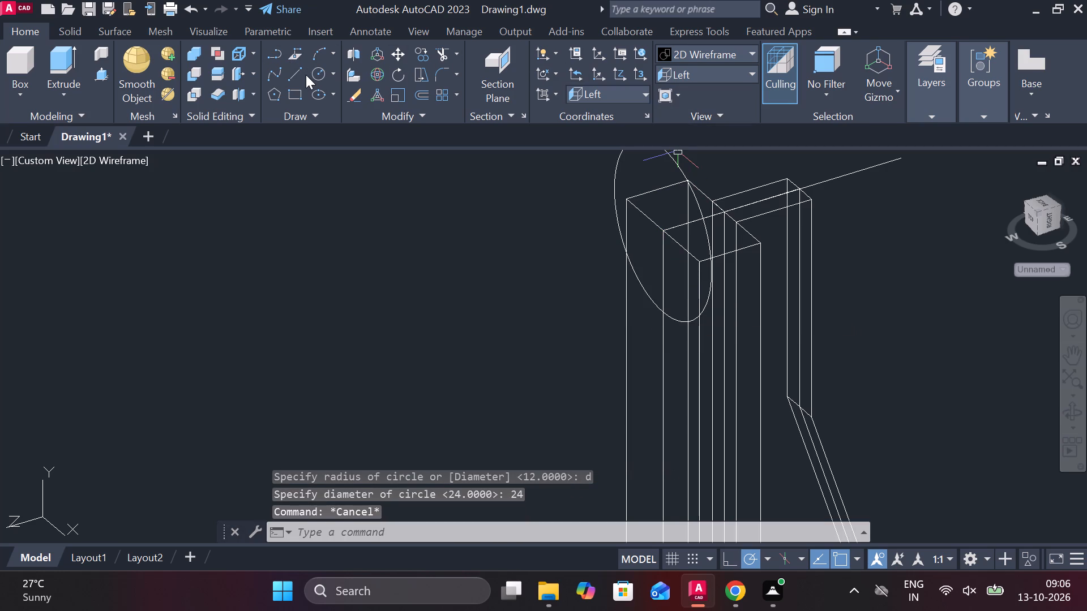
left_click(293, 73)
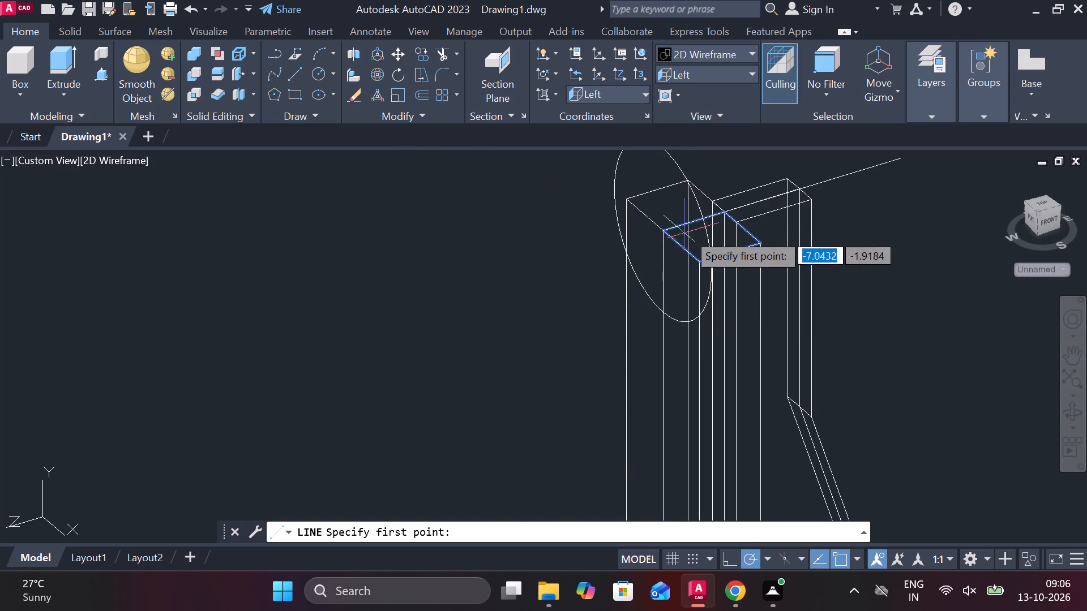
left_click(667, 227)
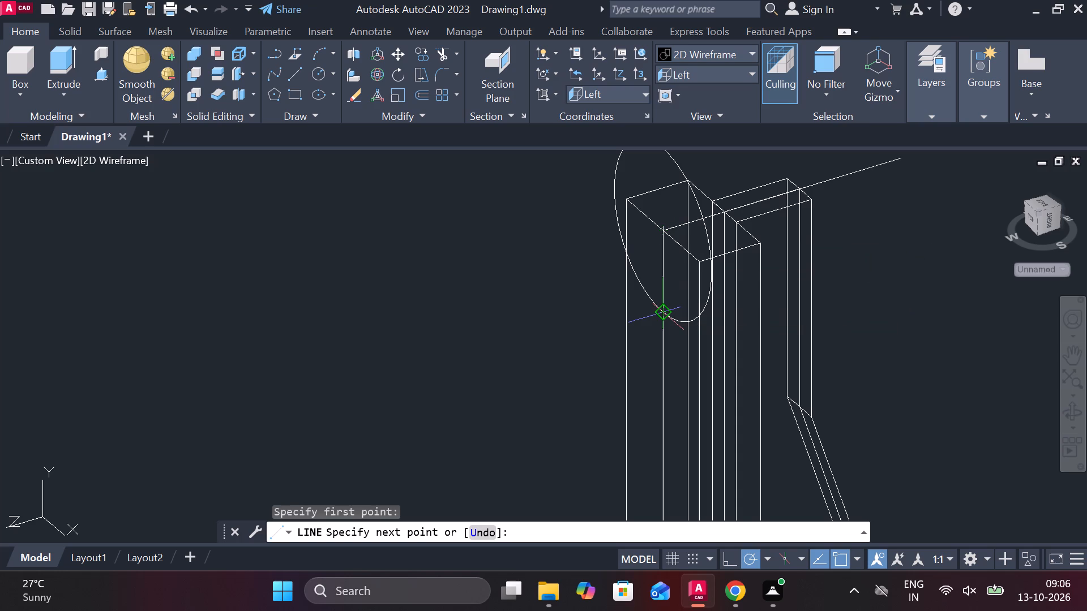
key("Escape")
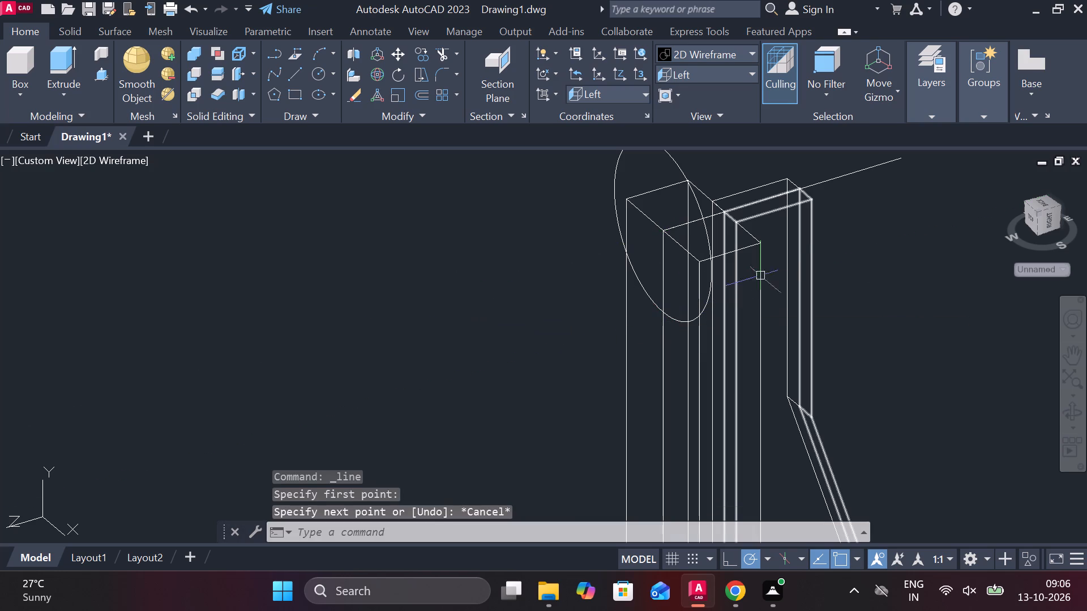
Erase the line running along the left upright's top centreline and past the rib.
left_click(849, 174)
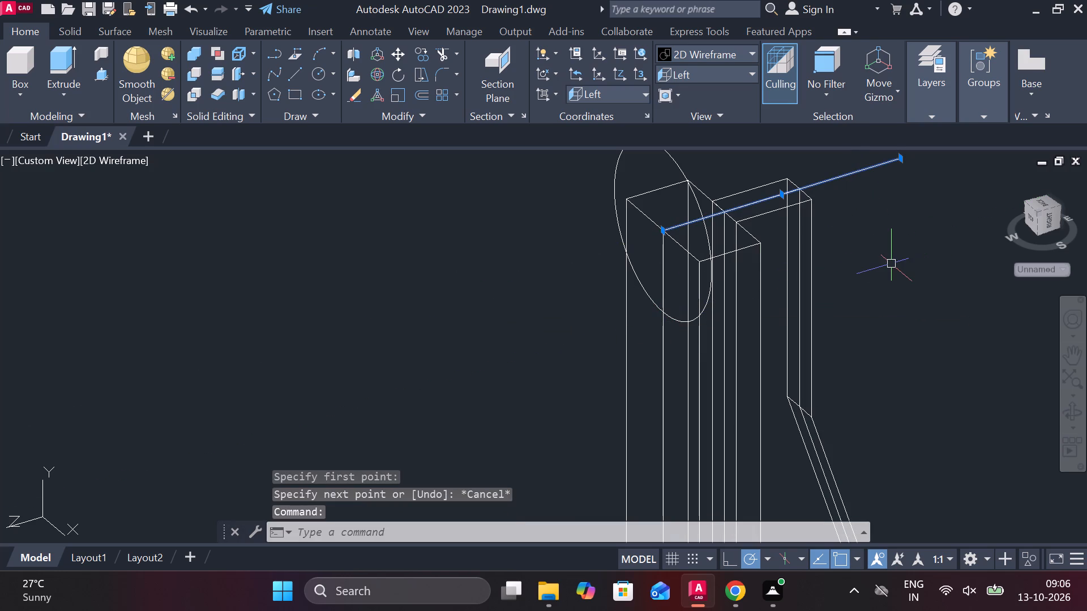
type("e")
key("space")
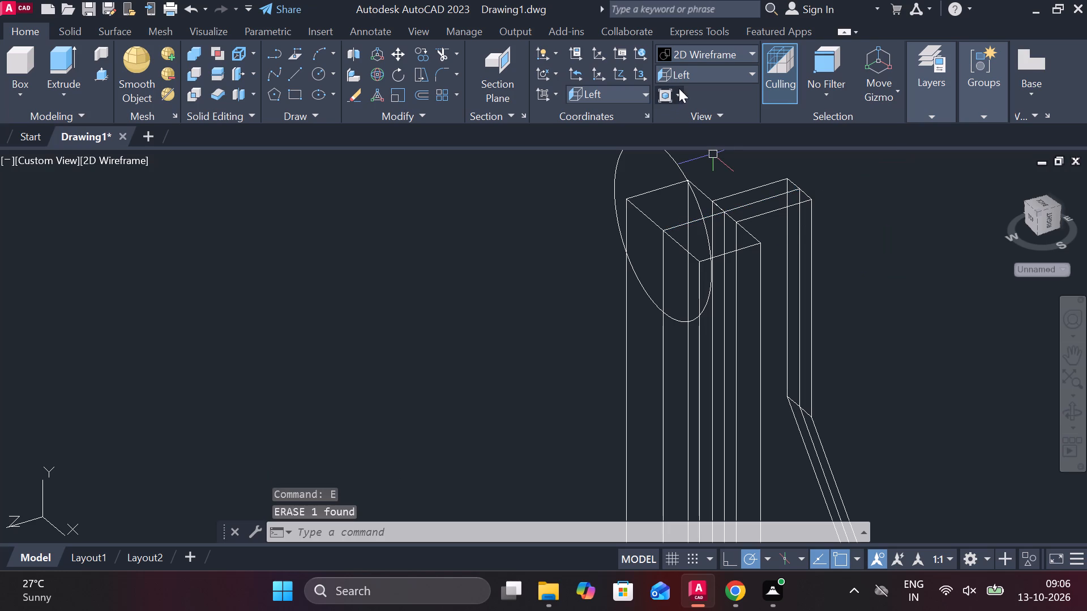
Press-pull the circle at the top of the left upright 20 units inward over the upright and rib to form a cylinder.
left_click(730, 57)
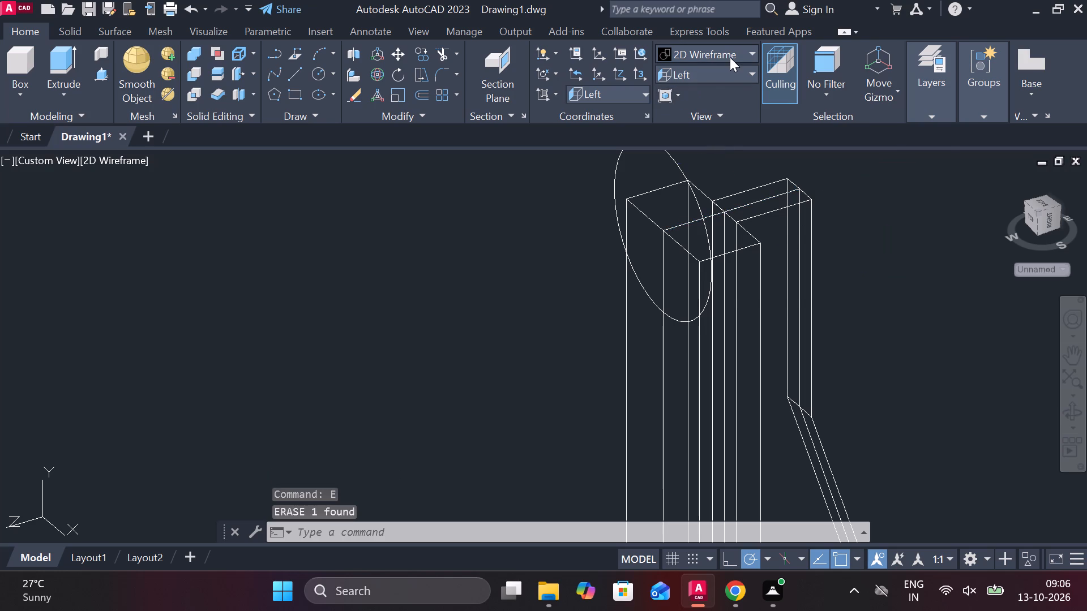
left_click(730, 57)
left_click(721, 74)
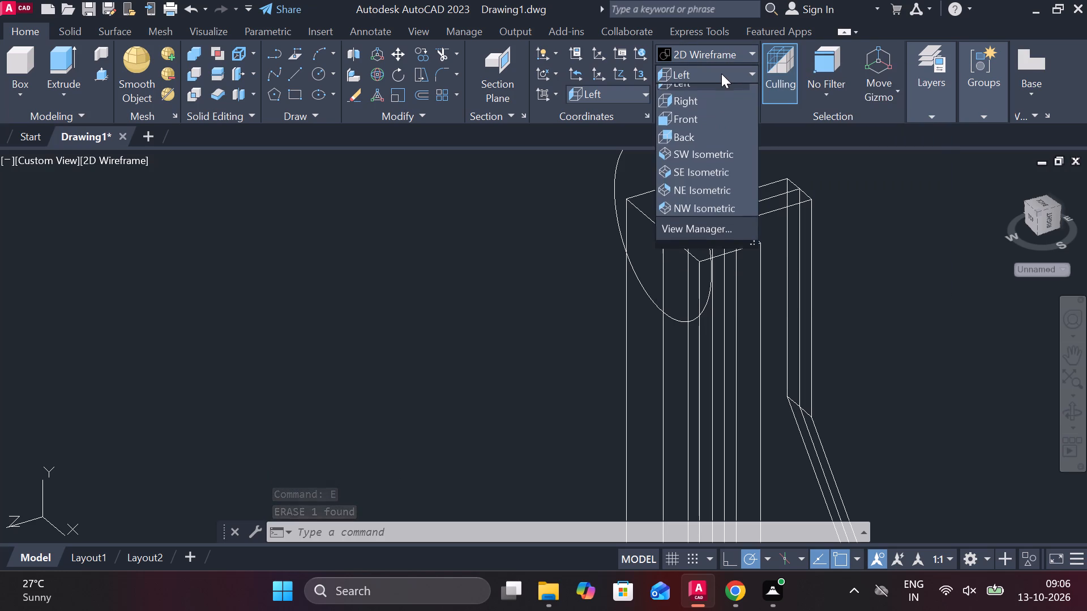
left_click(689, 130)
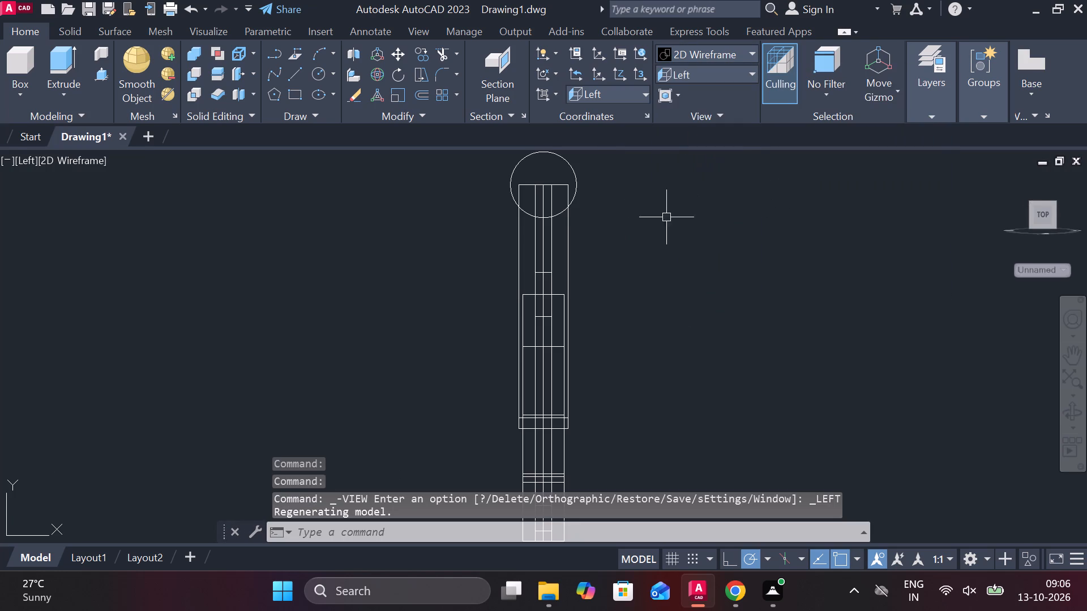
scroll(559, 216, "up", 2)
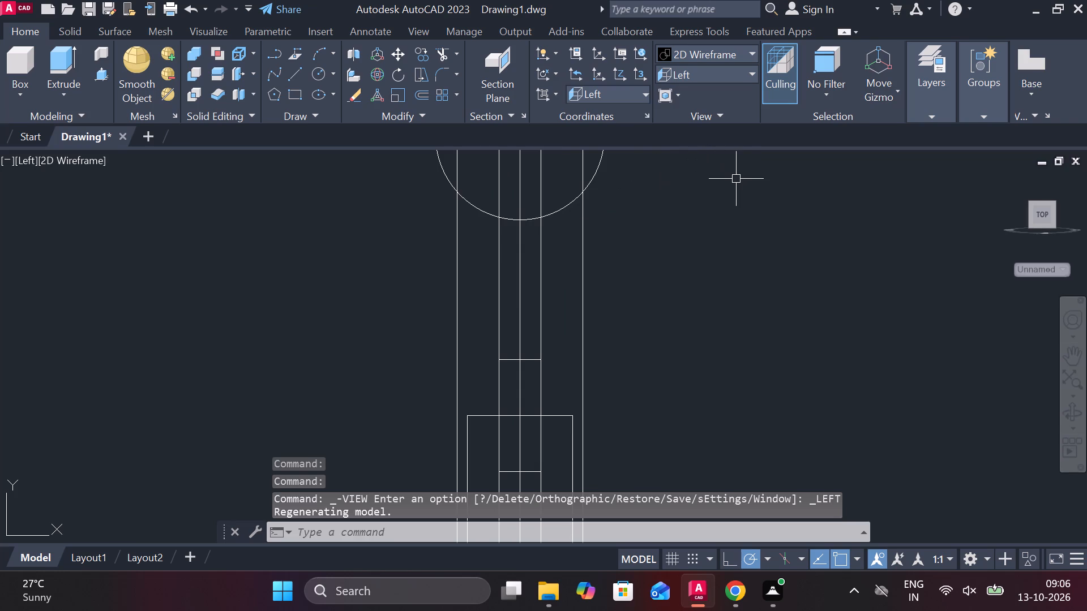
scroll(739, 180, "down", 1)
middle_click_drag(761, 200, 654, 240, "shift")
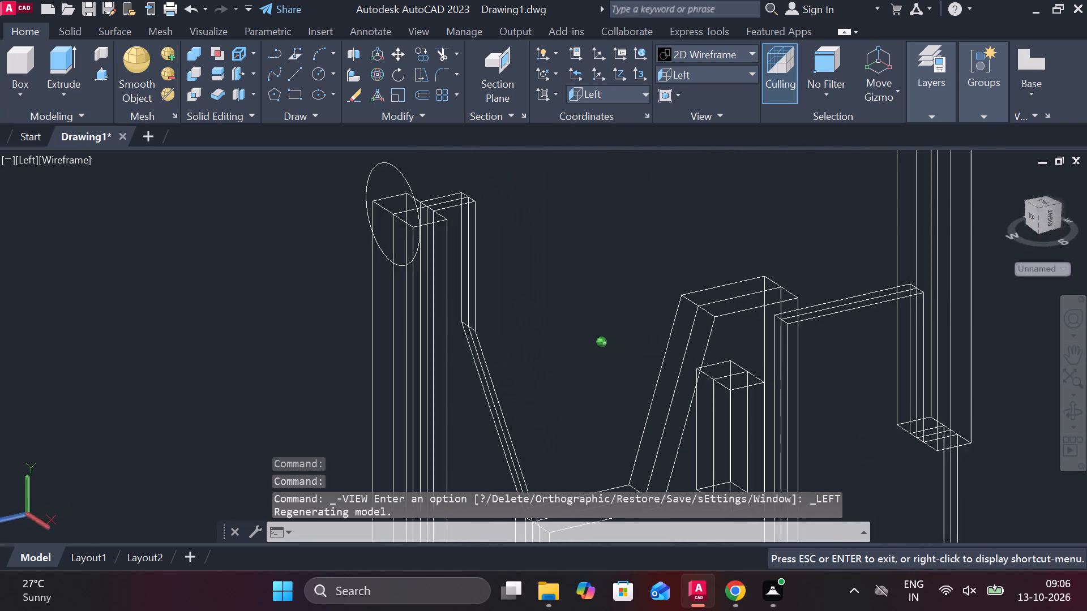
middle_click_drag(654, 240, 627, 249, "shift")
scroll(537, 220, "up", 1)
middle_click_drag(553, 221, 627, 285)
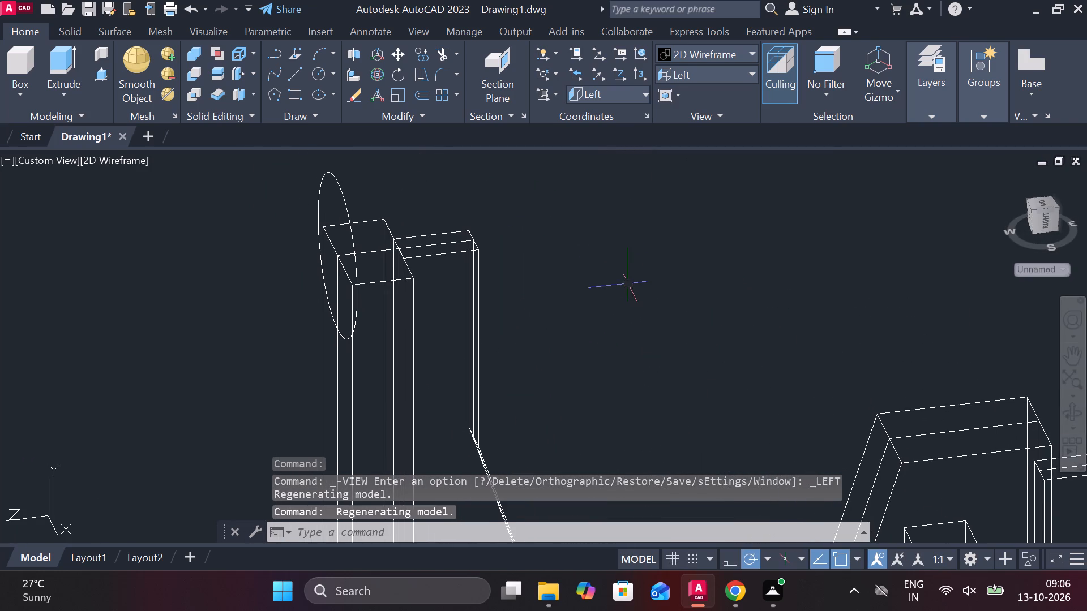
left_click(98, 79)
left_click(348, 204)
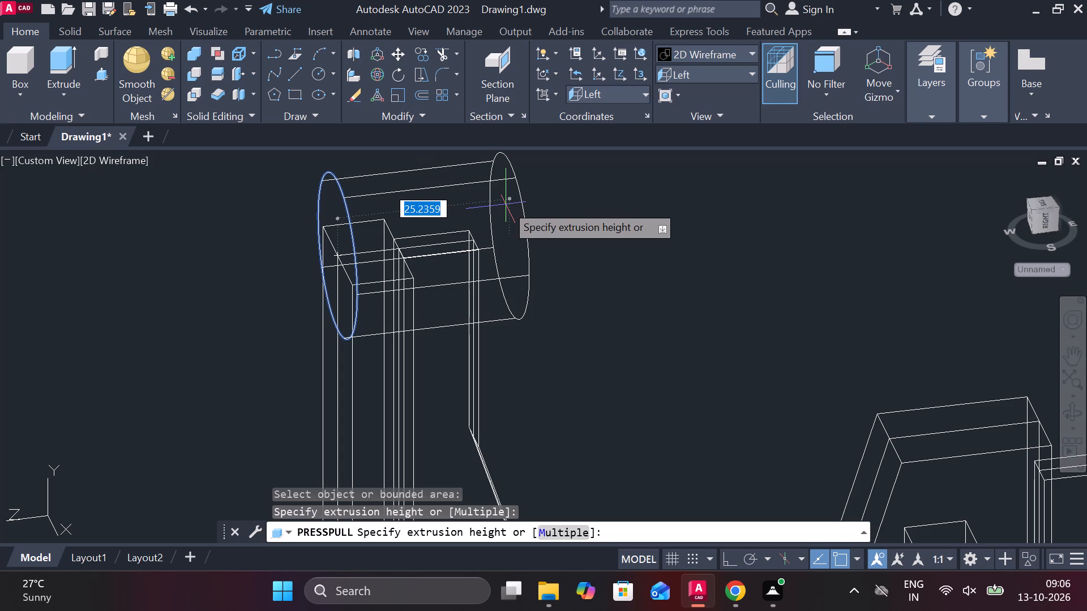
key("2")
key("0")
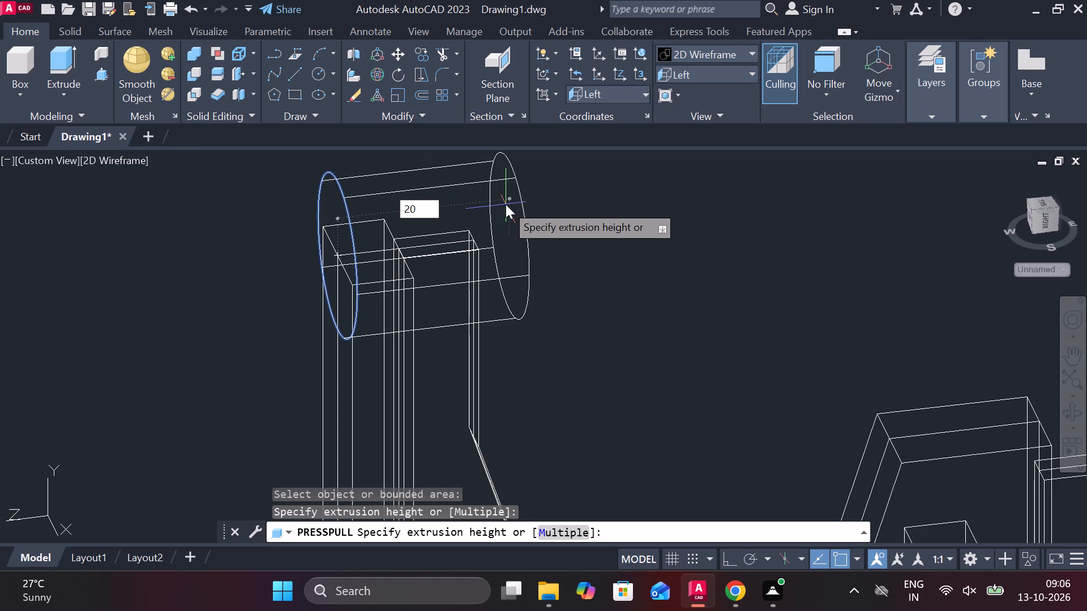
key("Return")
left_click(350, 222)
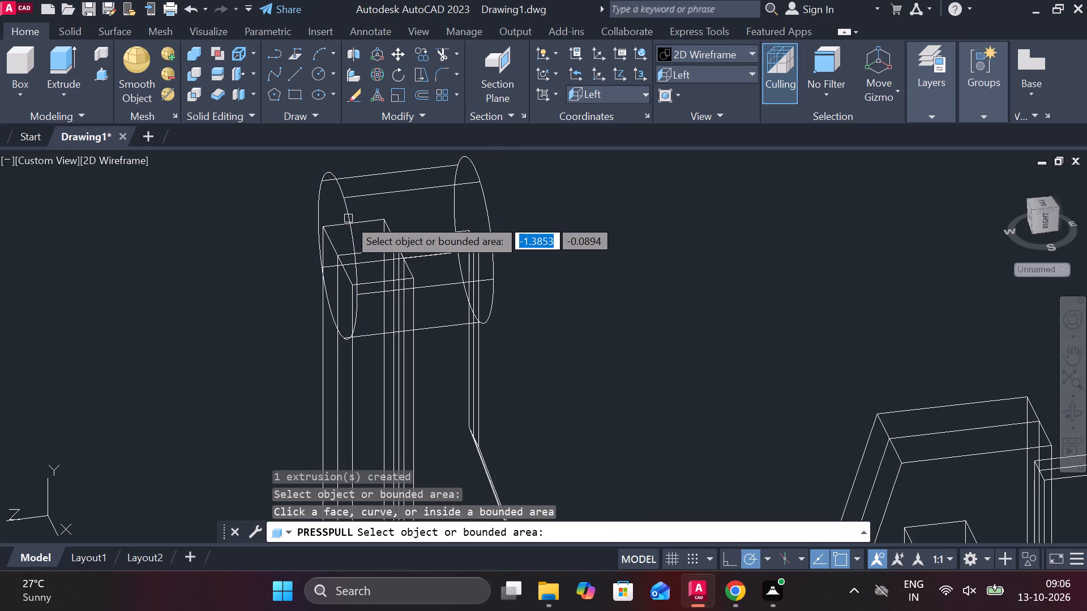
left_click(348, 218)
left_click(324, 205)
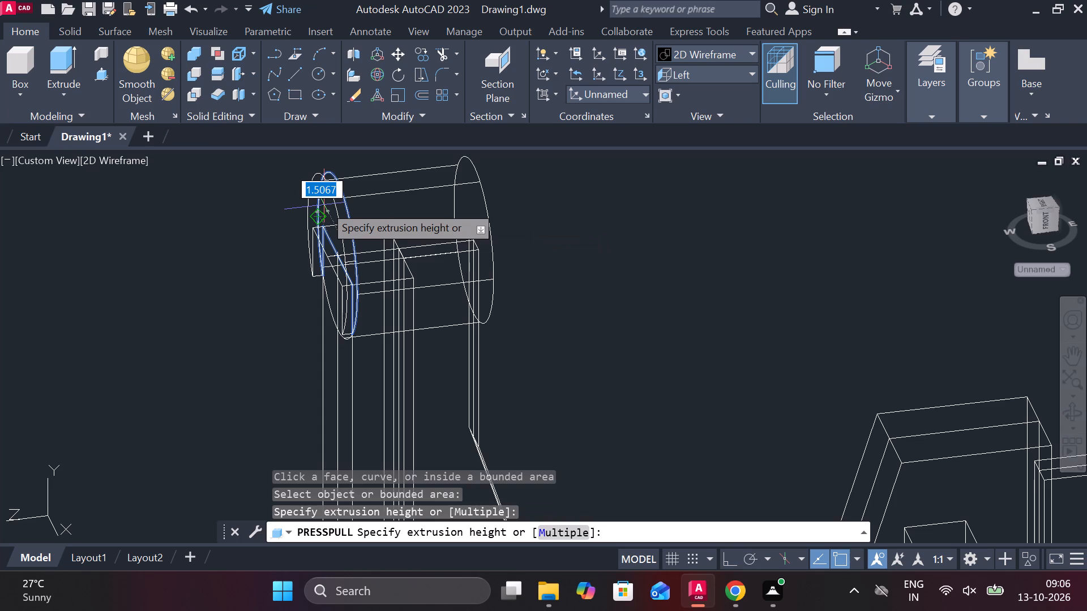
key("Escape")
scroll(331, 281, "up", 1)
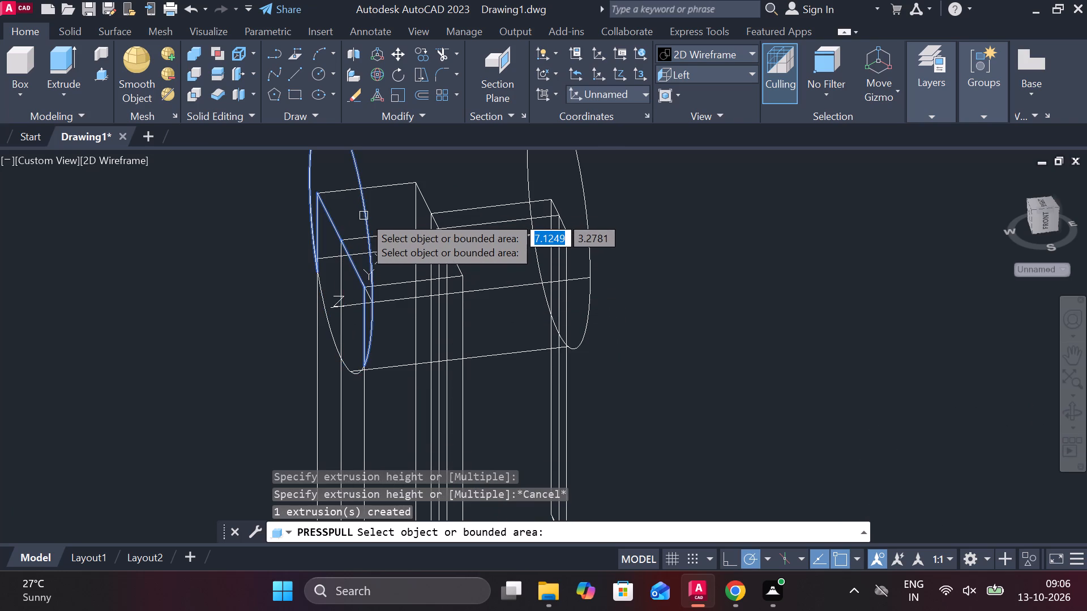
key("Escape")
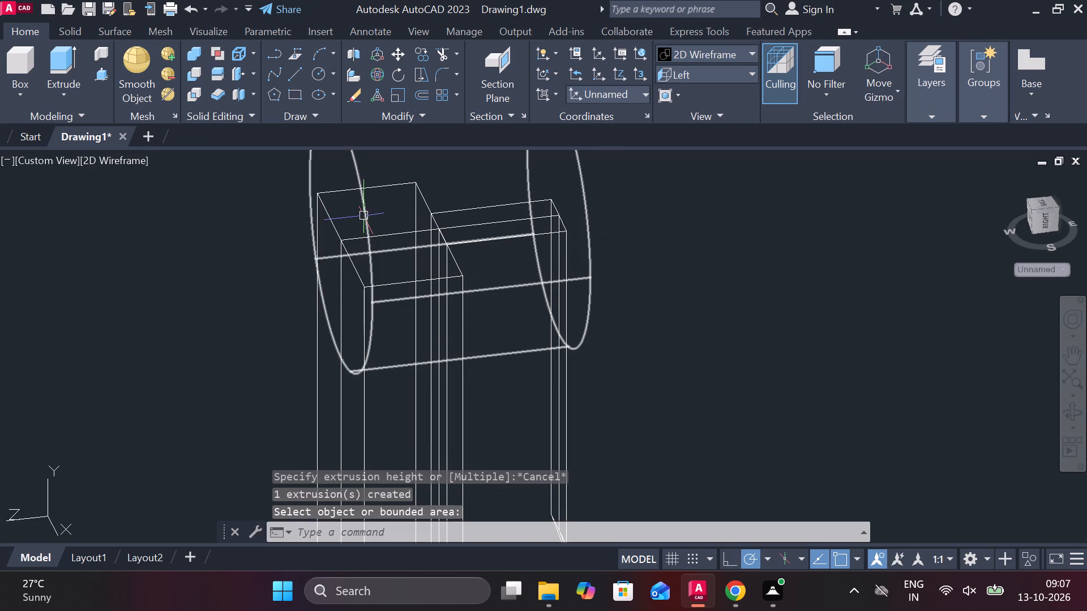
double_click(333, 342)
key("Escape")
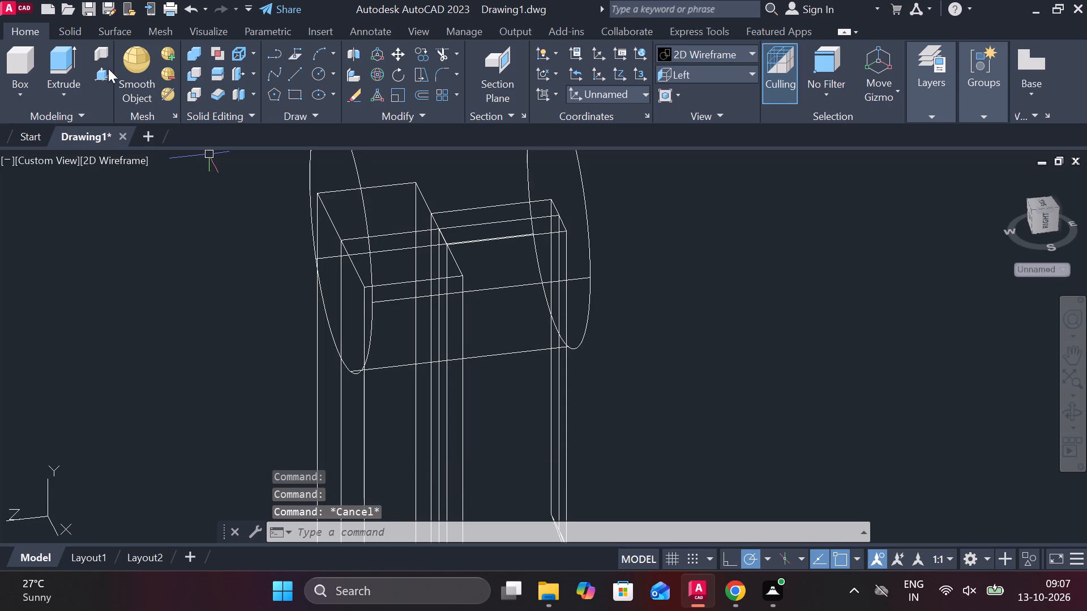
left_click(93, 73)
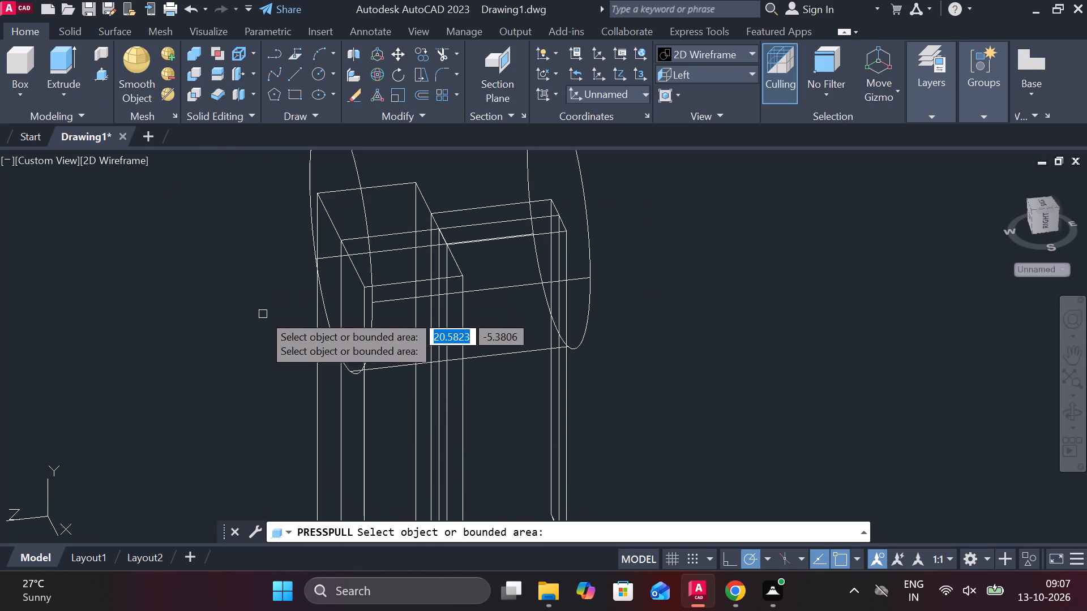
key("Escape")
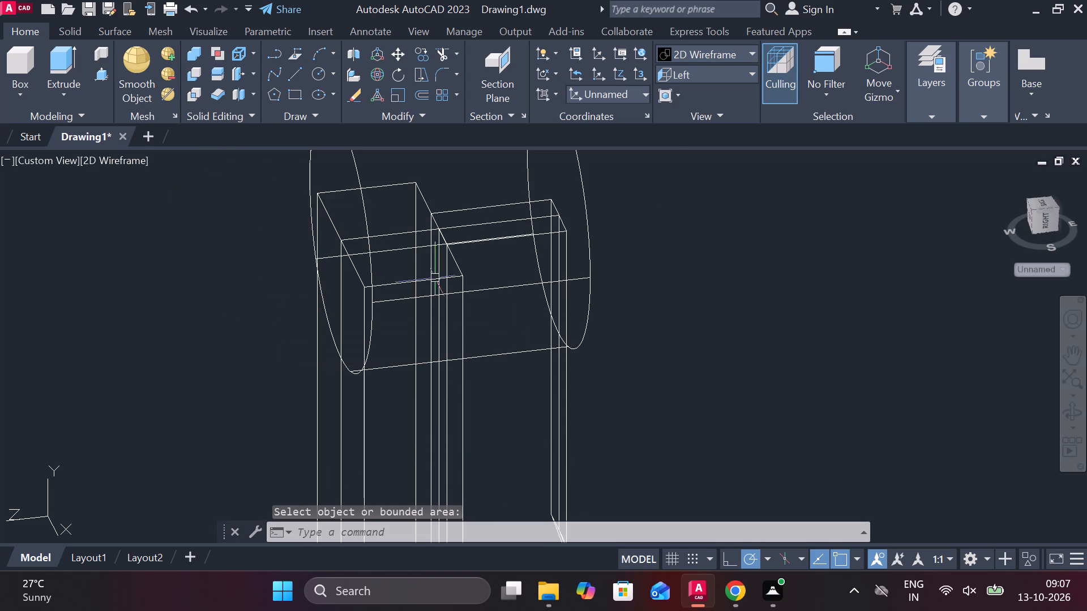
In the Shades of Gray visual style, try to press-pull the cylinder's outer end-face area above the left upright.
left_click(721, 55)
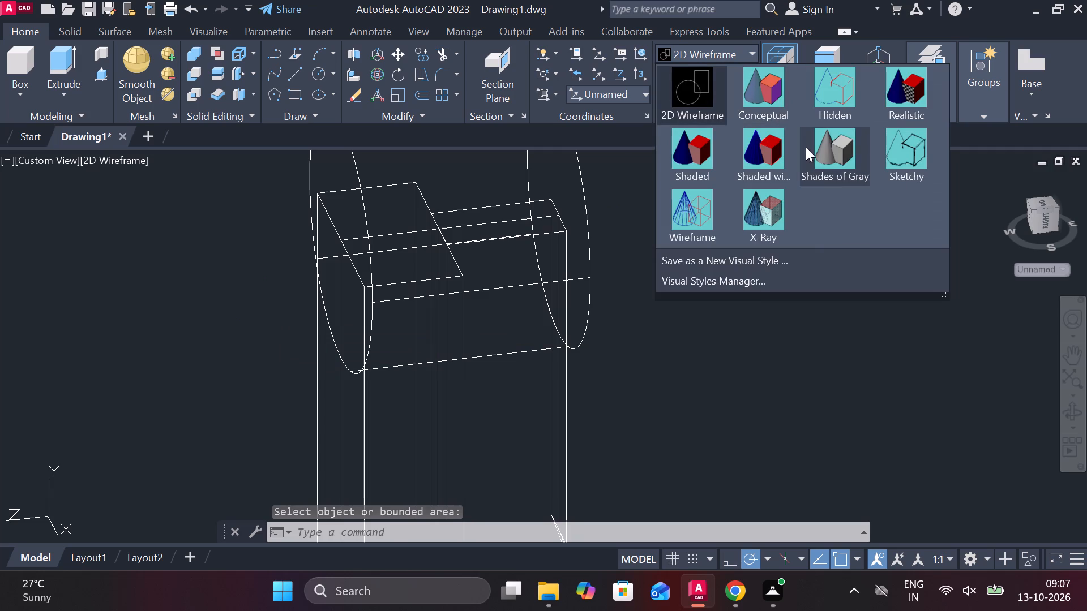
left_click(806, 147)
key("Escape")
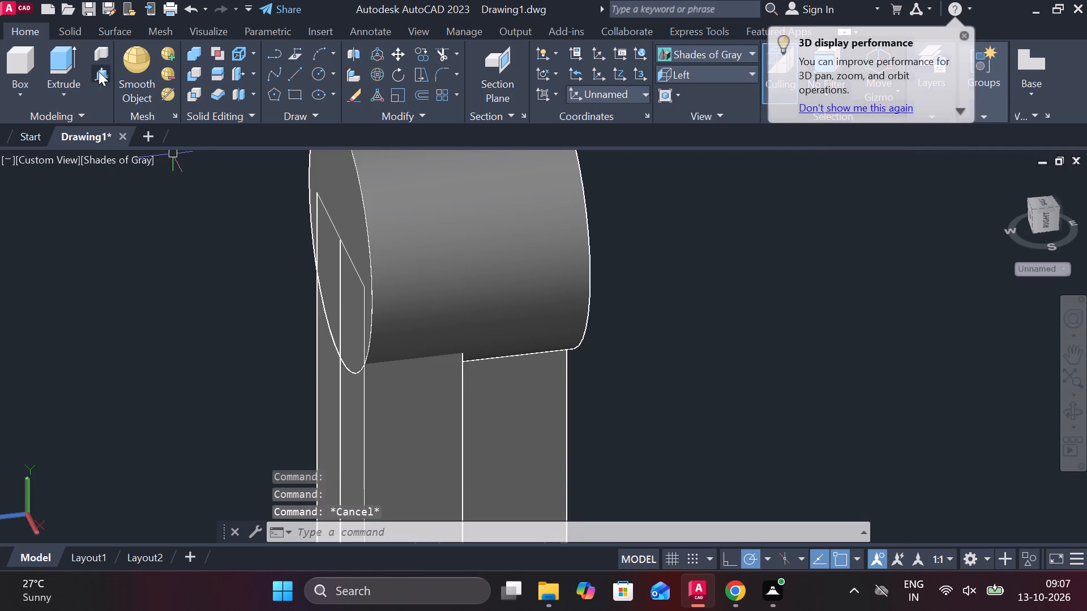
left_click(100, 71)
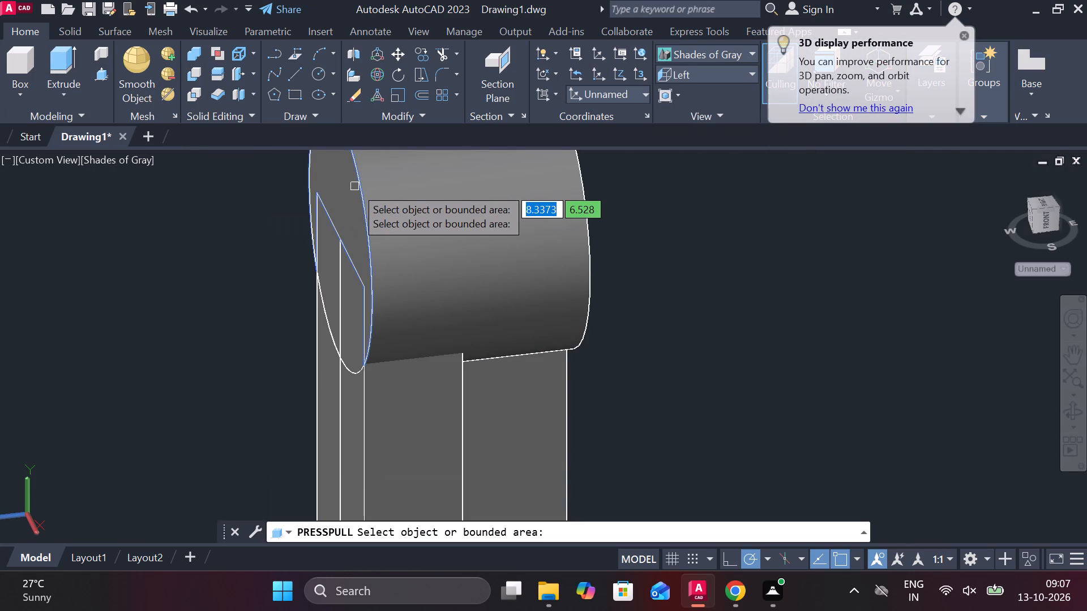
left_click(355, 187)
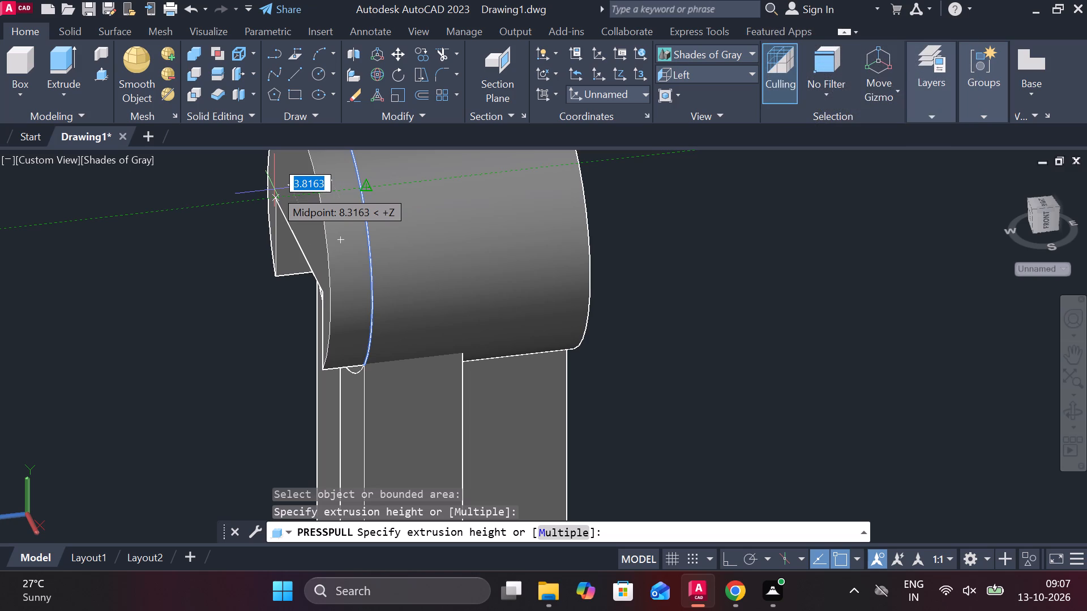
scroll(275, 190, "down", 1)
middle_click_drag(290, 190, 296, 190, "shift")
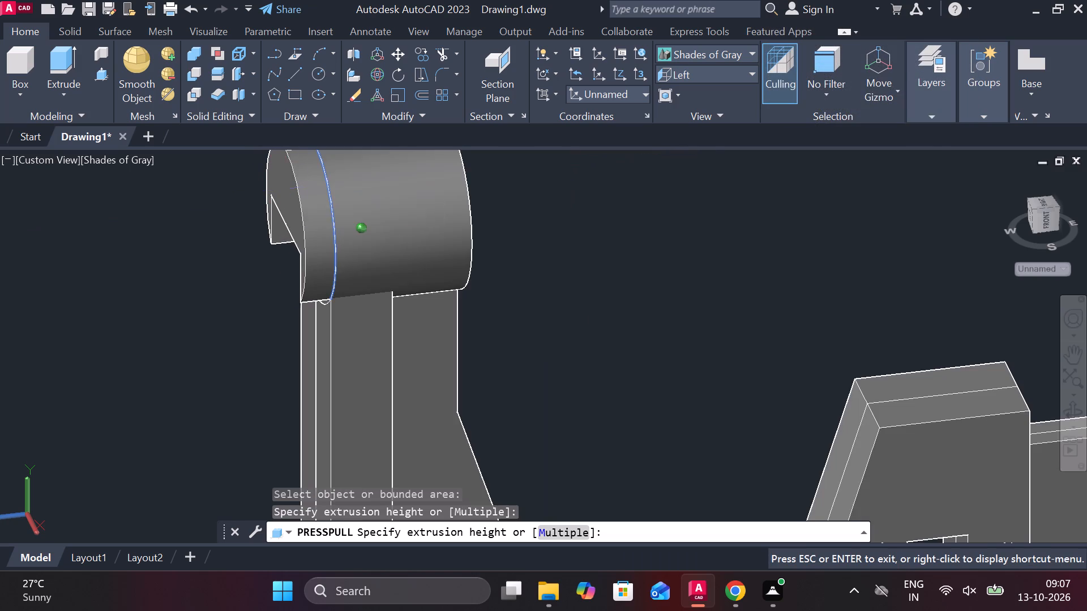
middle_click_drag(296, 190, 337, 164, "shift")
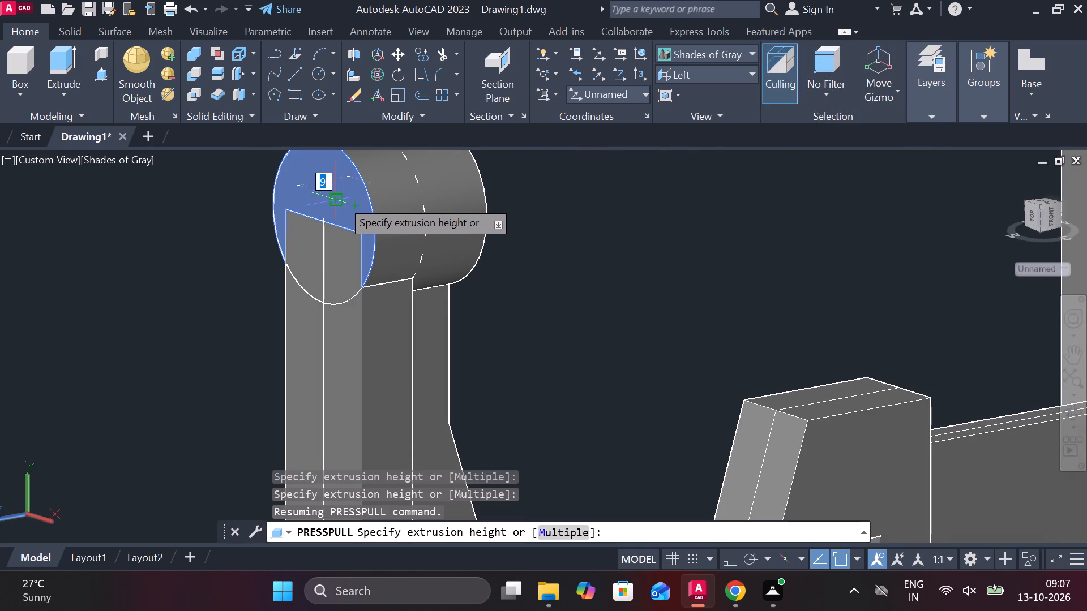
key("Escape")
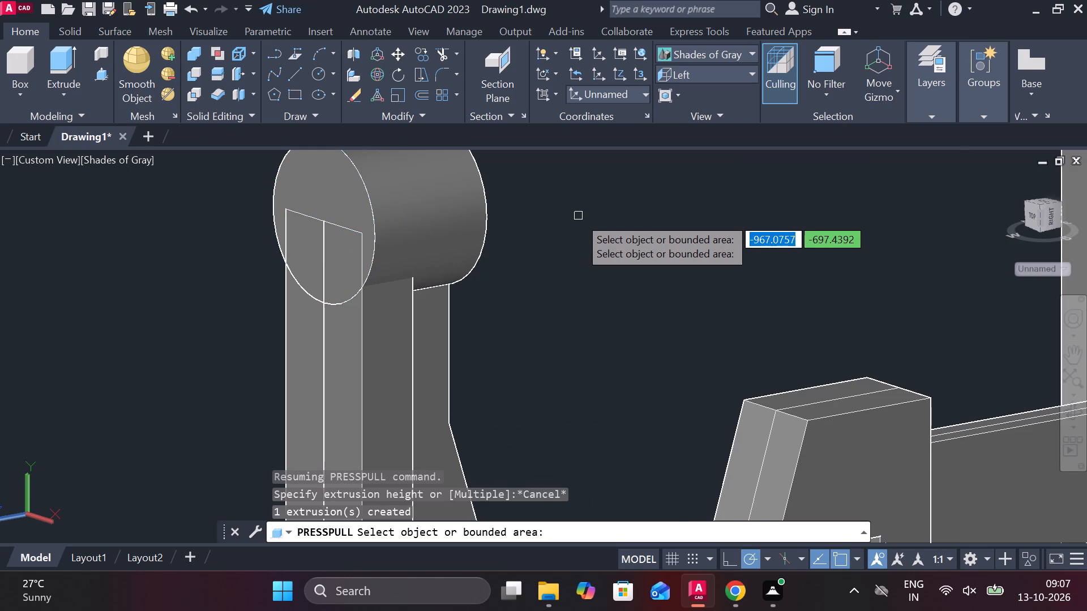
Examine how the cylinder sits on the left upright and rib from several angles.
scroll(577, 219, "down", 1)
middle_click_drag(575, 229, 487, 200, "shift")
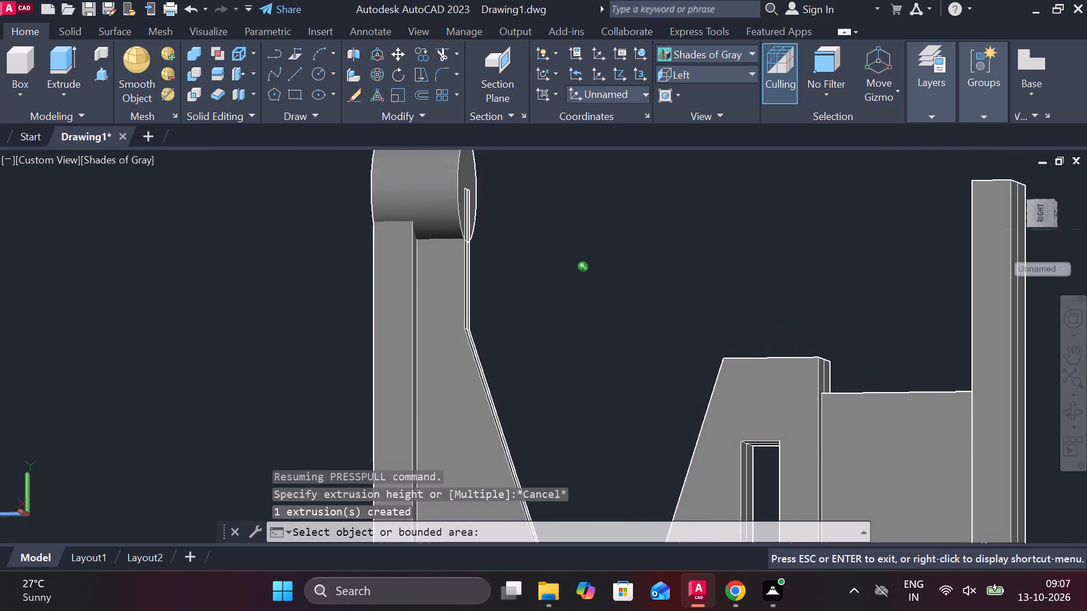
middle_click_drag(487, 200, 514, 201, "shift")
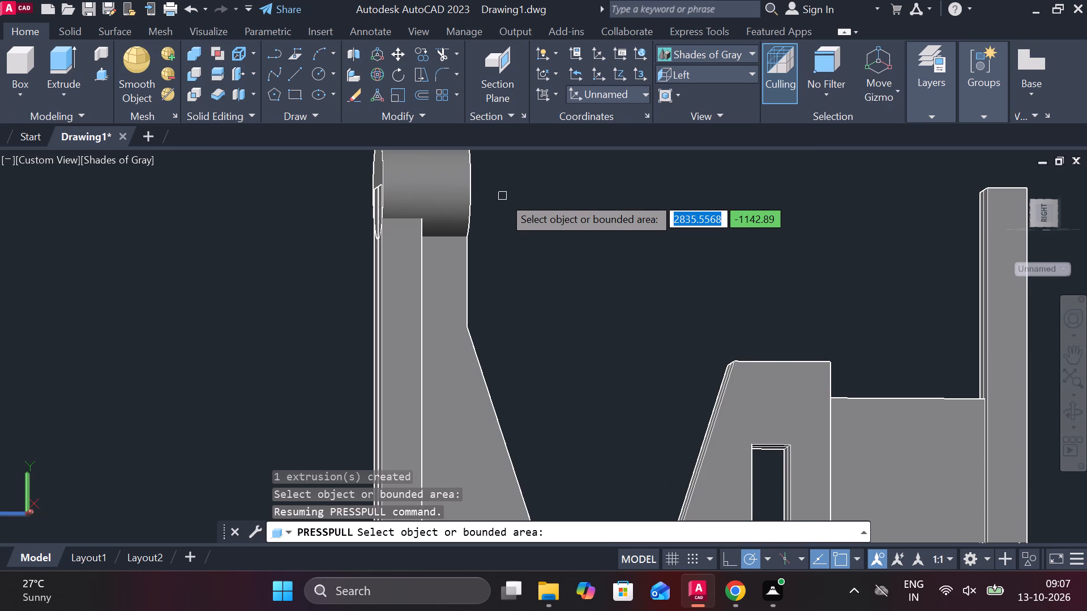
scroll(503, 196, "up", 1)
scroll(503, 196, "down", 1)
middle_click_drag(521, 205, 556, 205, "shift")
scroll(535, 181, "up", 1)
middle_click_drag(535, 181, 564, 227)
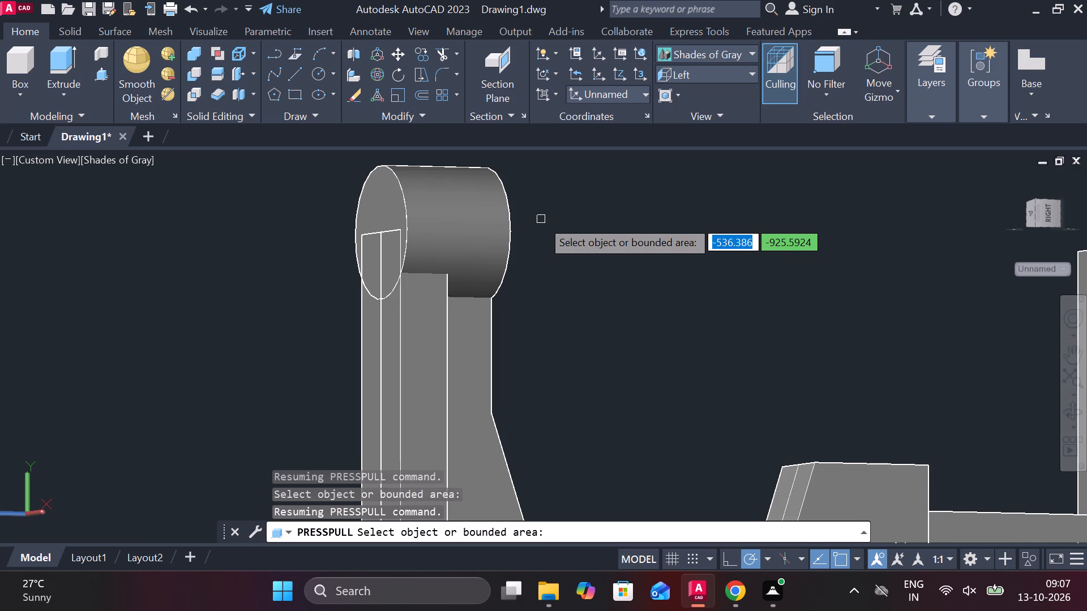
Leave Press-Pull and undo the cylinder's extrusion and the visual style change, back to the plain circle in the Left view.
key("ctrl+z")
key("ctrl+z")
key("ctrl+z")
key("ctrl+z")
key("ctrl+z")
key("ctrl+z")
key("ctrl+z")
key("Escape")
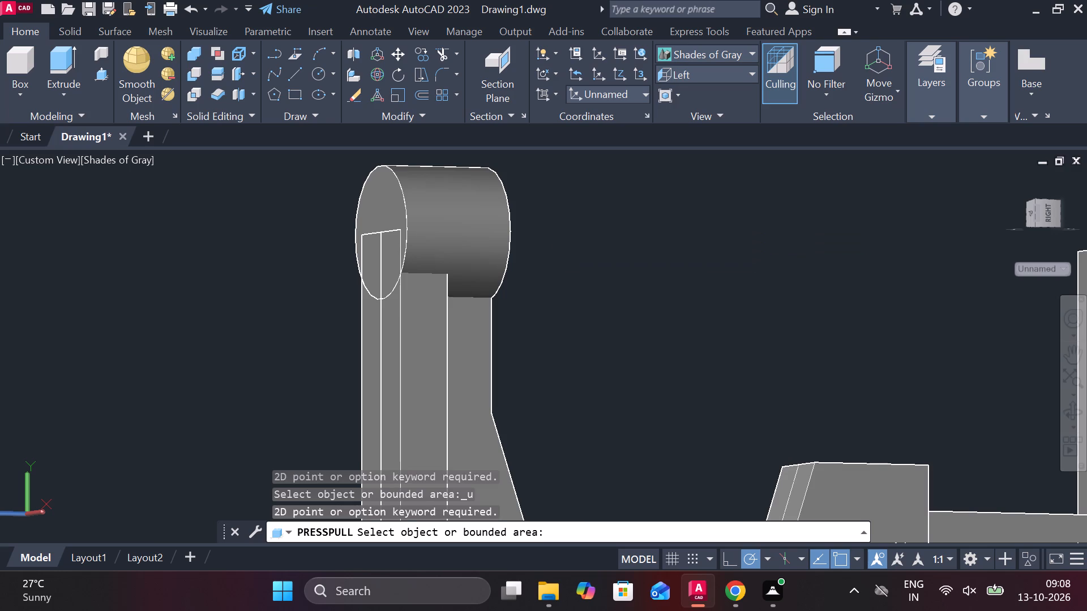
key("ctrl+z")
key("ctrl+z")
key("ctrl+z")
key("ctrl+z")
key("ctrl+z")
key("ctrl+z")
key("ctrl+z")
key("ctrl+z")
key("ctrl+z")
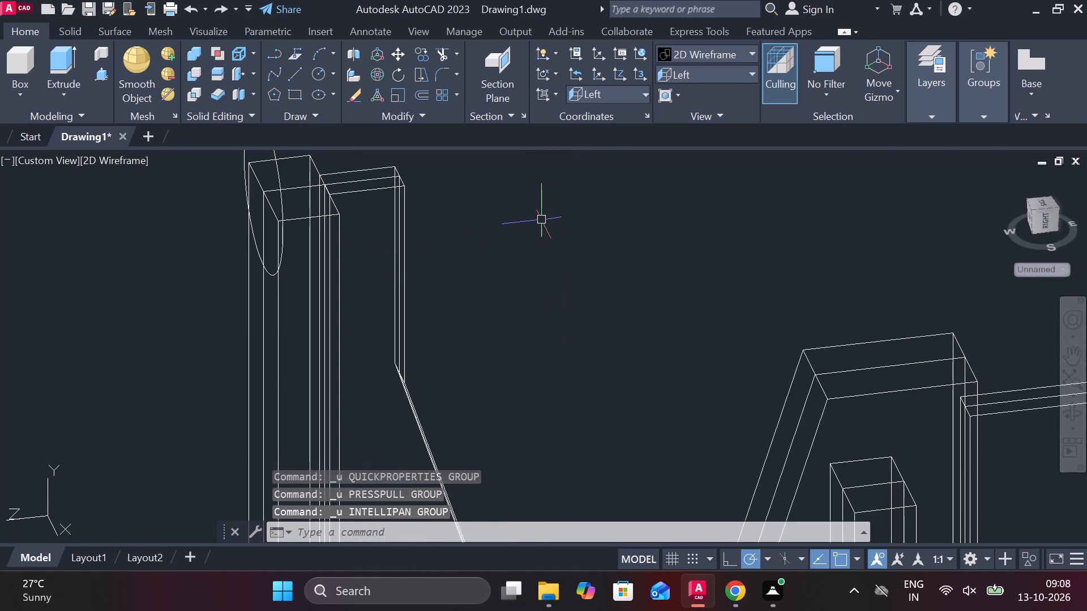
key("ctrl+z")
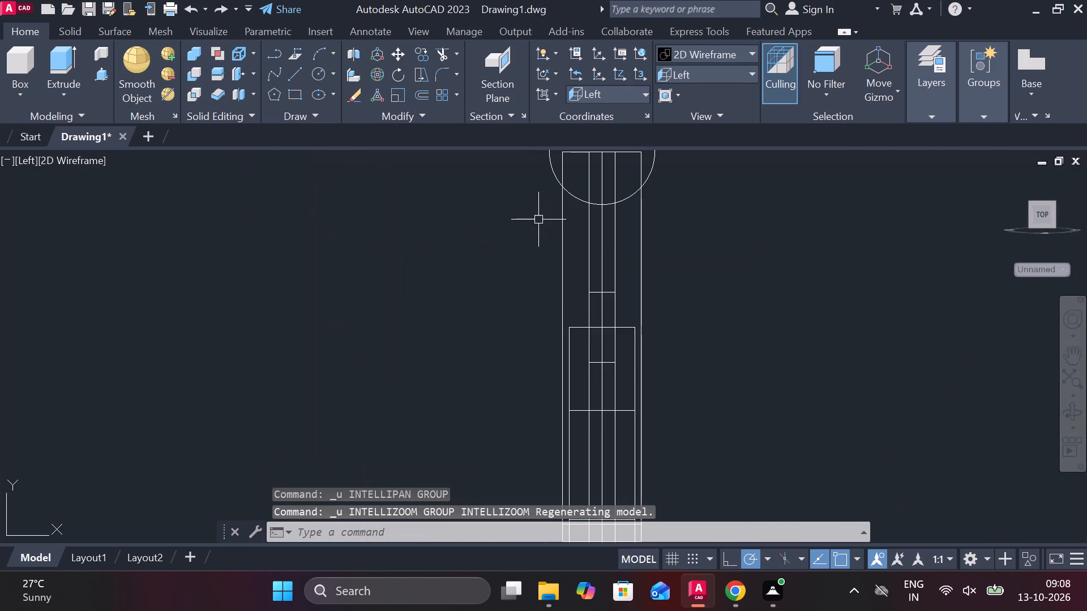
Undo further back to the Shades of Gray model, reversing the centreline's erasure and the diameter 24 circle on the left upright.
middle_click_drag(537, 240, 465, 328)
scroll(705, 243, "down", 1)
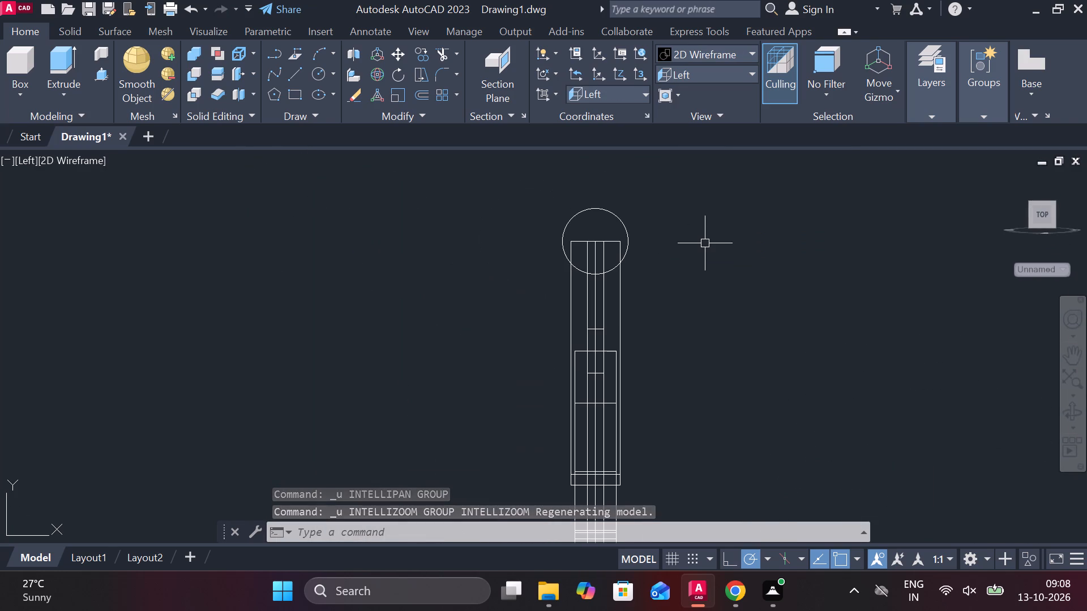
key("ctrl+z")
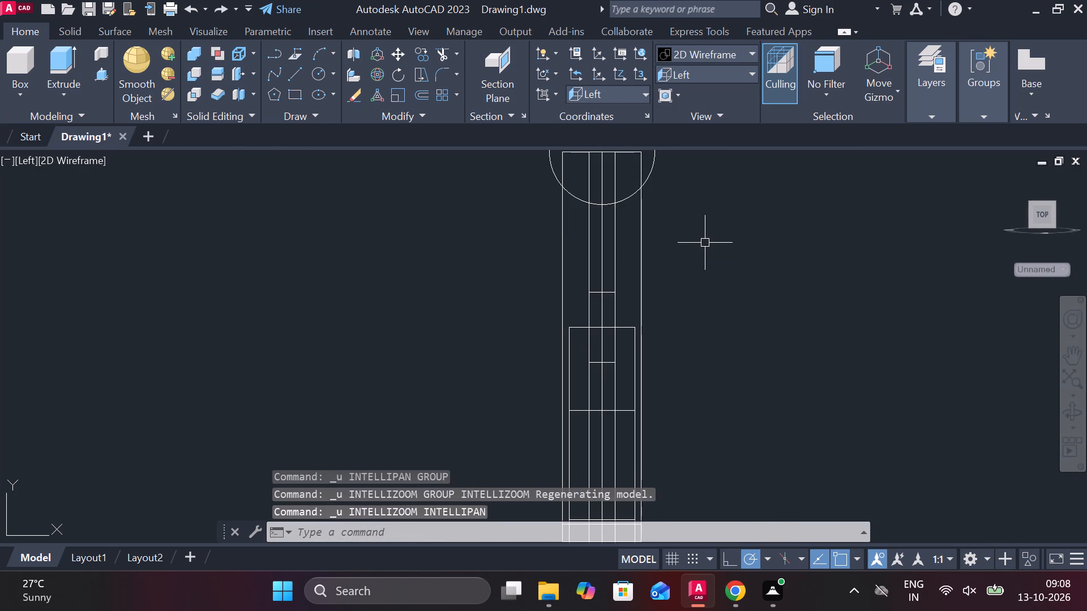
key("Escape")
key("ctrl+z")
key("ctrl+z")
key("ctrl+z")
key("ctrl+z")
key("ctrl+z")
key("ctrl+z")
key("ctrl+z")
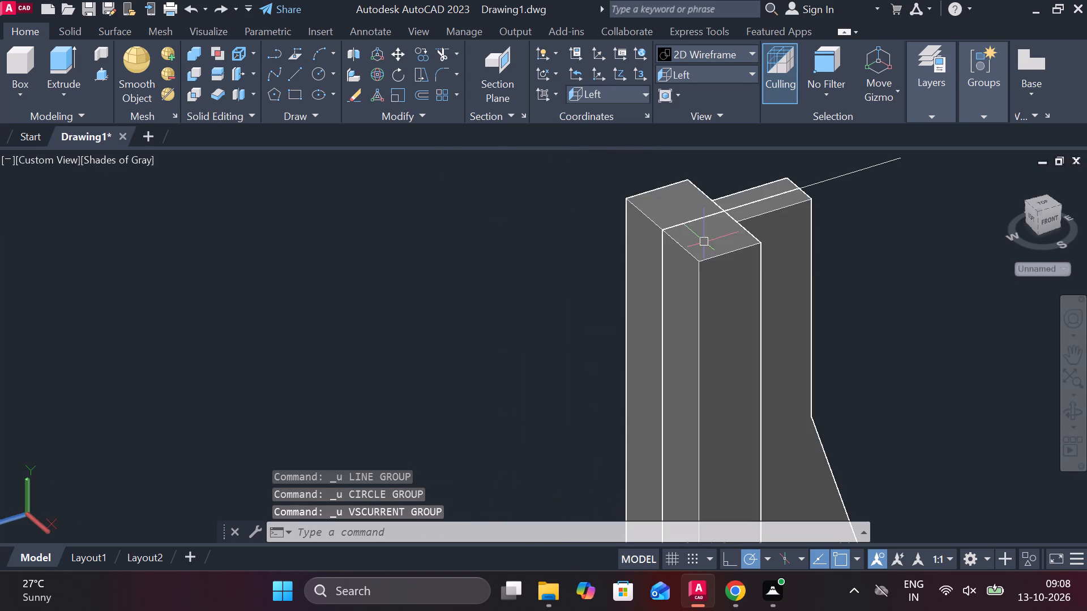
scroll(787, 255, "down", 2)
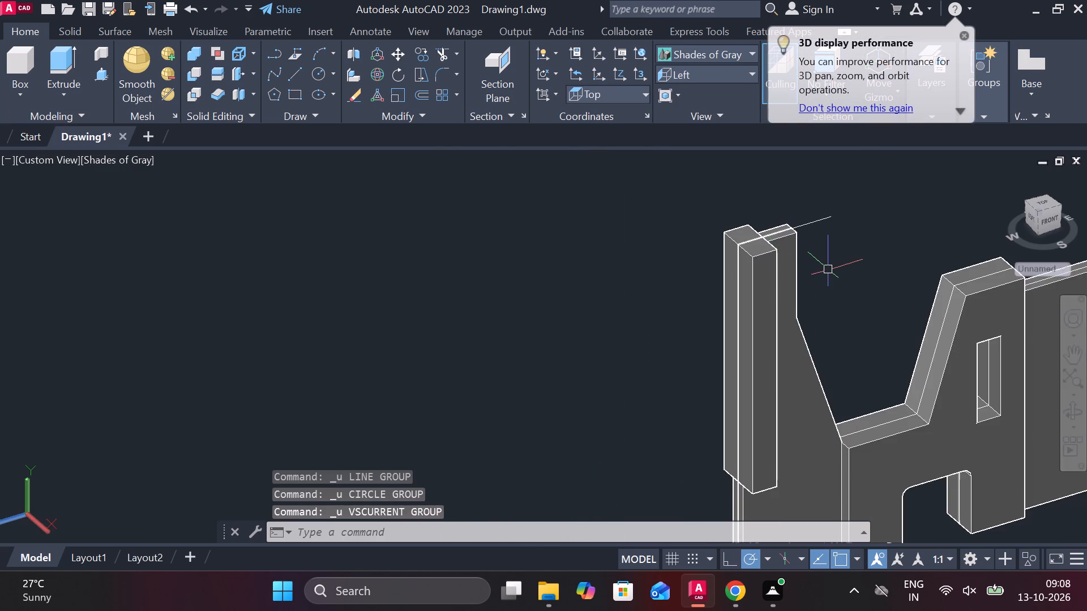
scroll(828, 270, "up", 1)
scroll(725, 239, "up", 1)
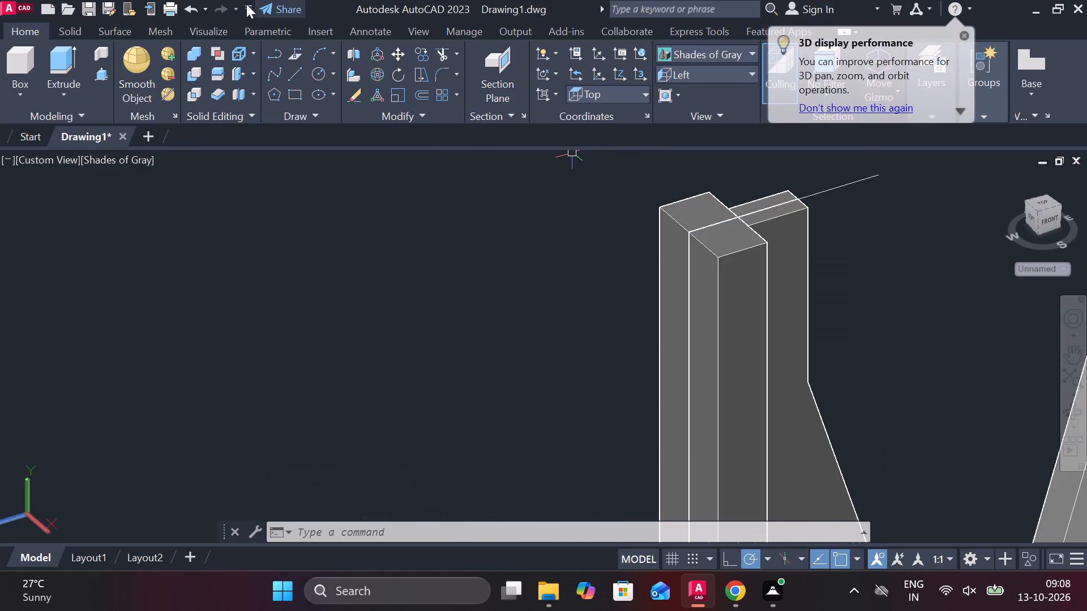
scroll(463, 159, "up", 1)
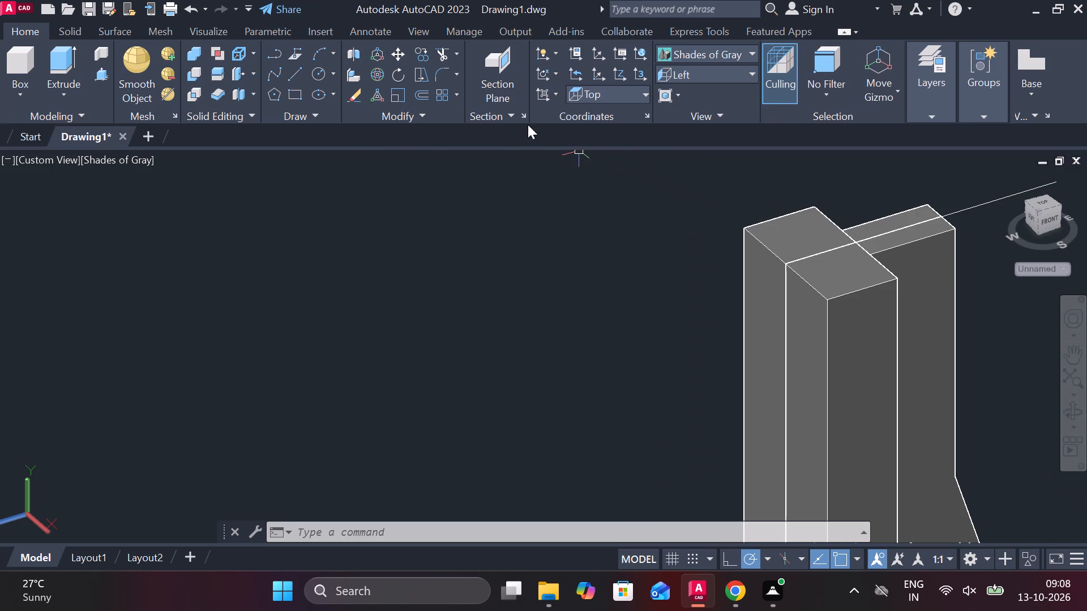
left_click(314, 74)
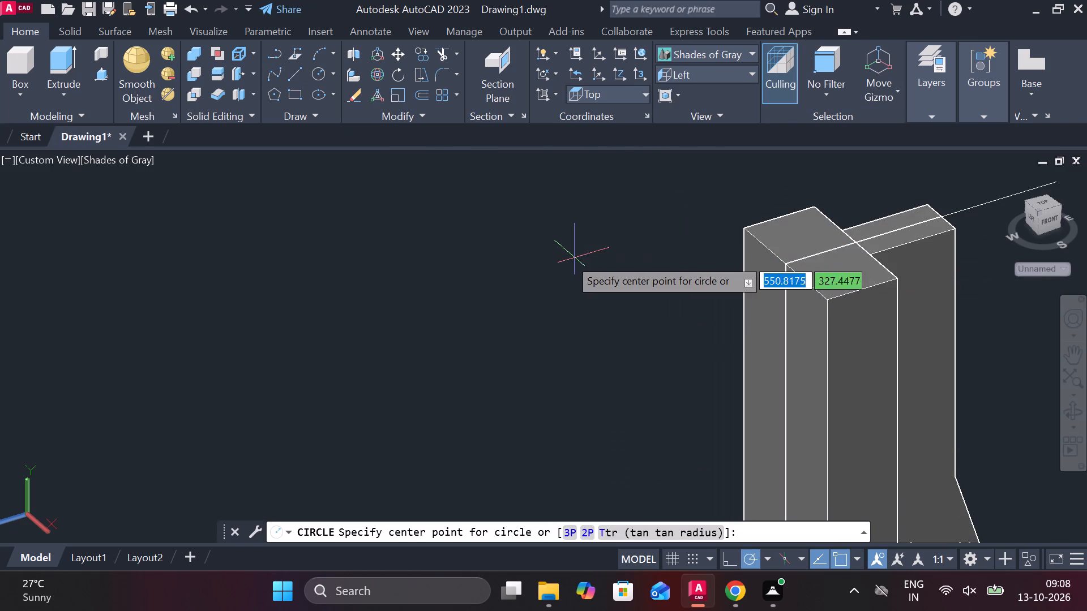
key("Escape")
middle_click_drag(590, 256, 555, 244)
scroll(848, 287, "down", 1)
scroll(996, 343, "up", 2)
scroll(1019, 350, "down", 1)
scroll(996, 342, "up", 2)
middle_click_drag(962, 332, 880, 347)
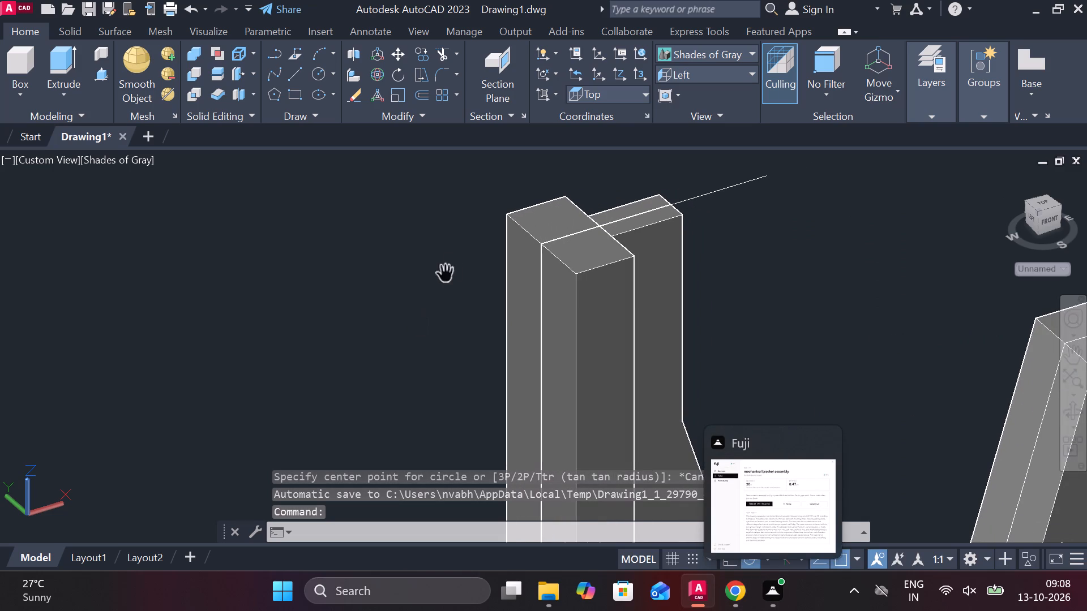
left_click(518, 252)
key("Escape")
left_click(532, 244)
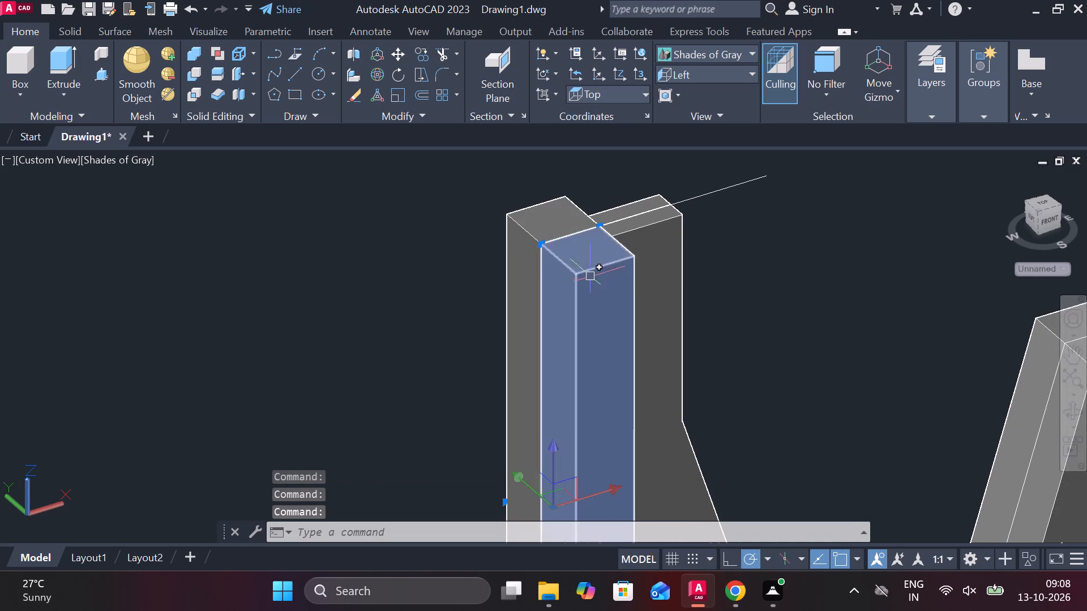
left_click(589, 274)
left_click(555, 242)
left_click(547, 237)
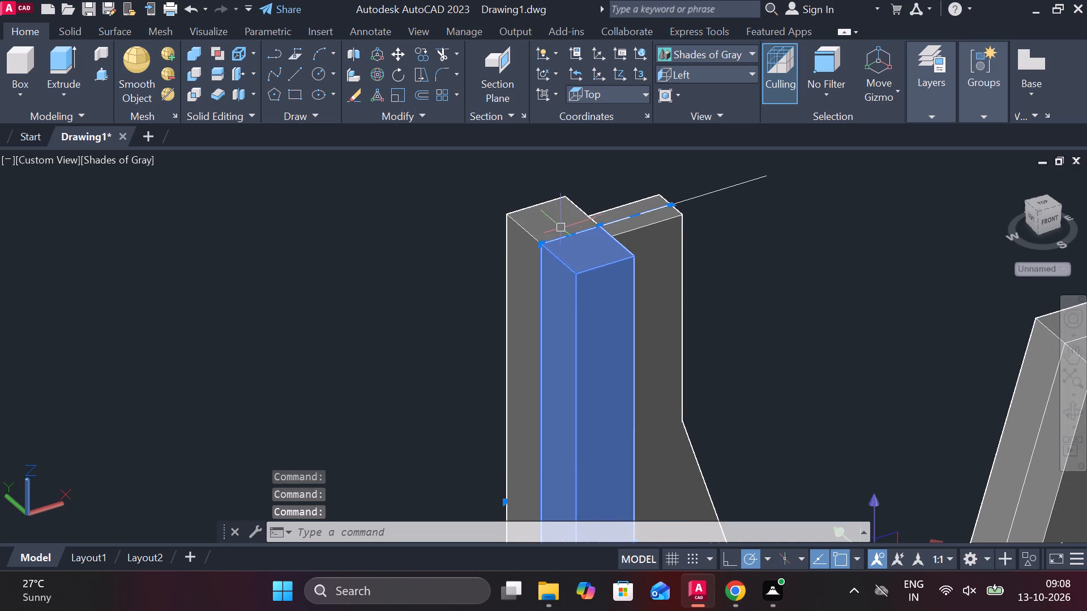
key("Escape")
Union the eight solids forming the bracket, including both uprights, ribs, plates and the slotted centre block, into one solid.
left_click(198, 51)
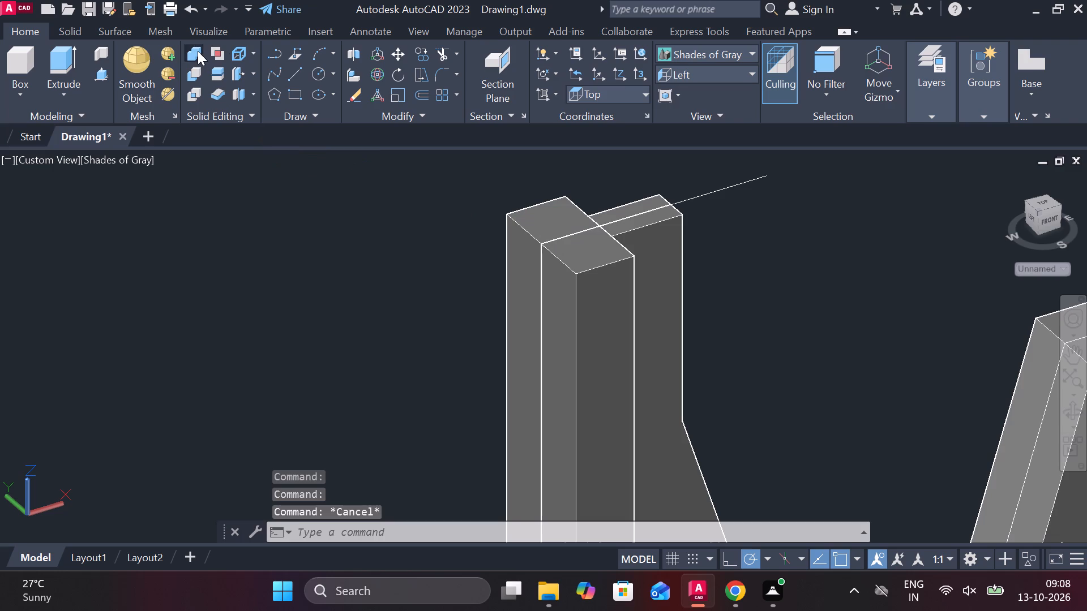
left_click(542, 229)
left_click(564, 268)
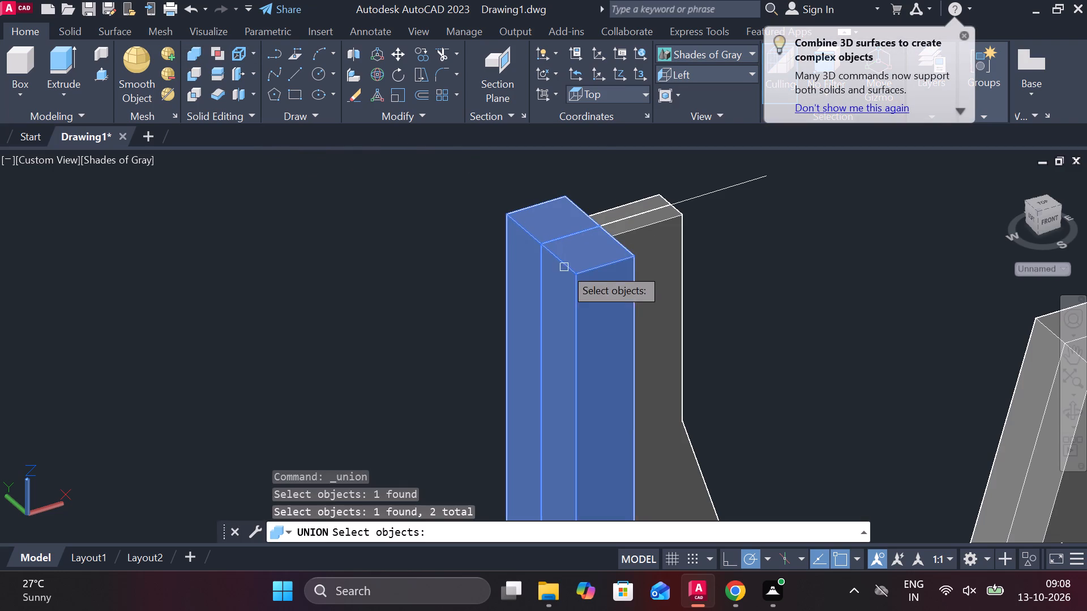
left_click(646, 276)
left_click(619, 216)
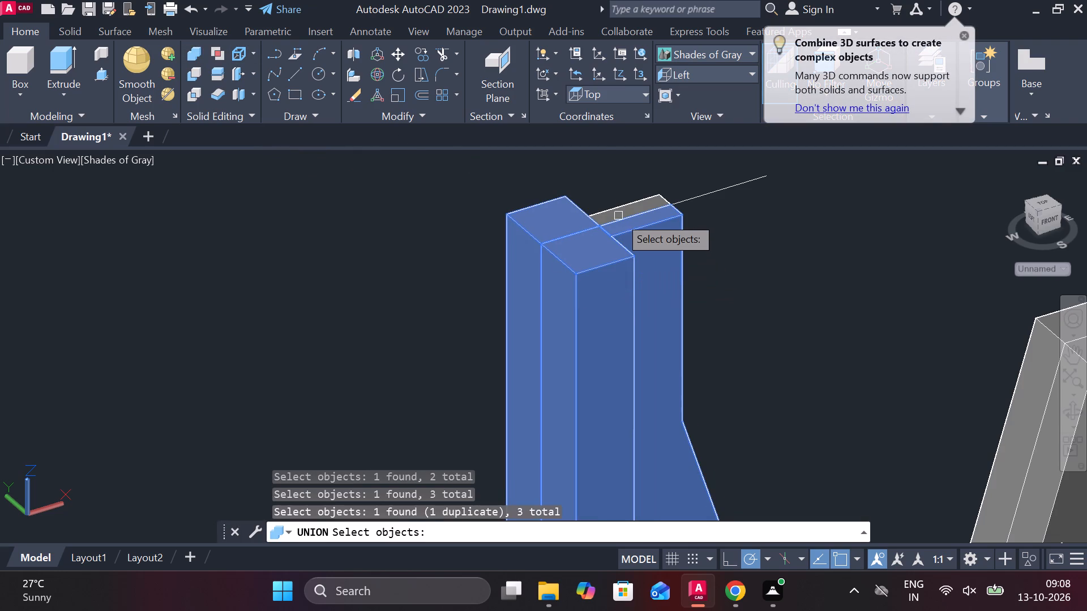
left_click(624, 212)
scroll(678, 273, "down", 2)
middle_click_drag(680, 276, 577, 242)
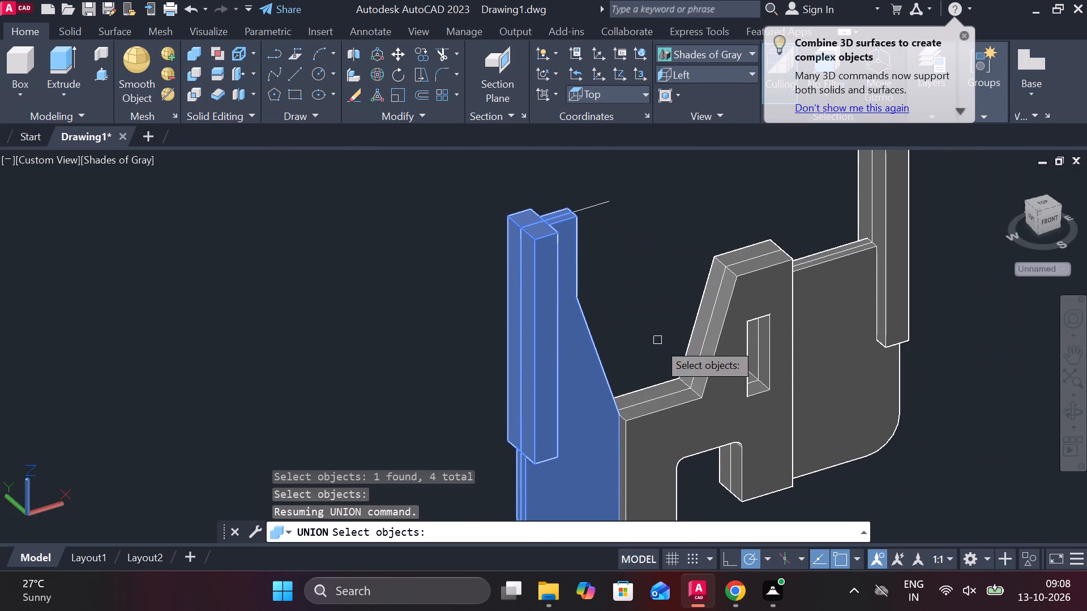
left_click(662, 393)
left_click(675, 436)
left_click(798, 391)
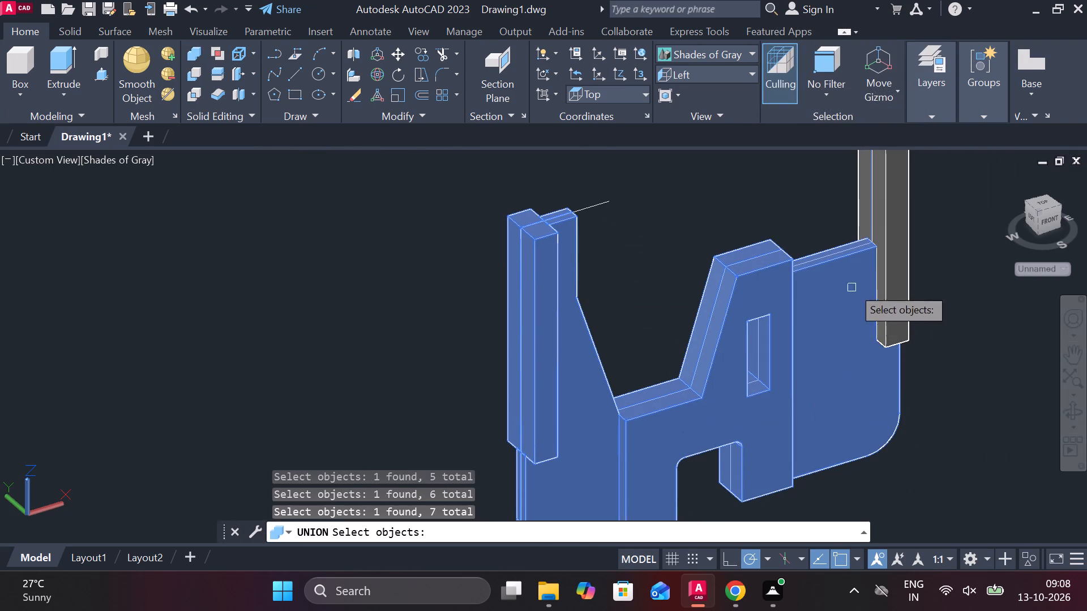
left_click(883, 263)
scroll(803, 343, "down", 1)
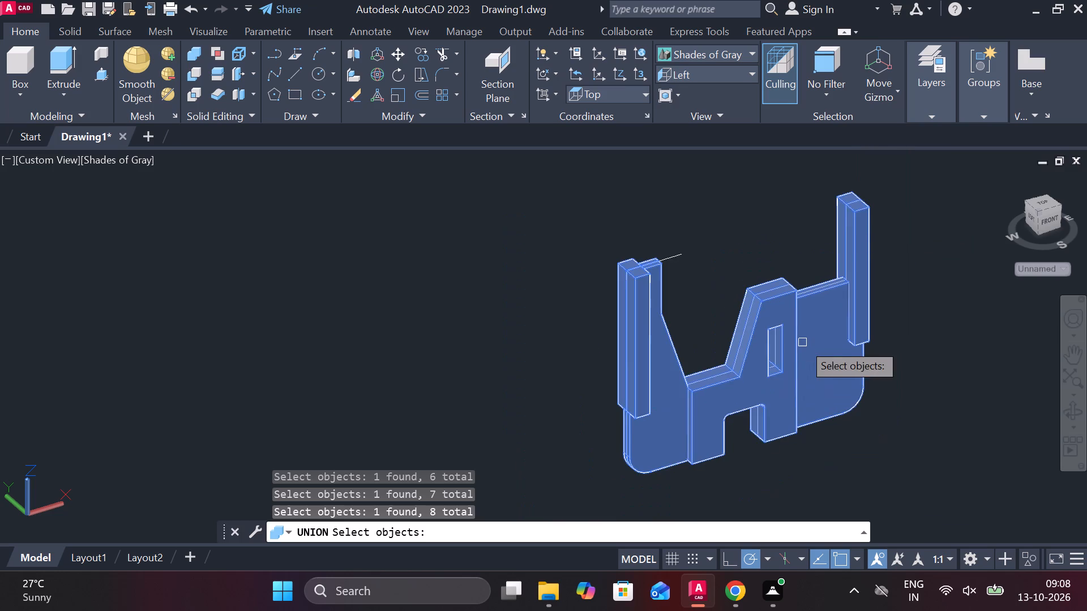
middle_click_drag(860, 368, 594, 270, "shift")
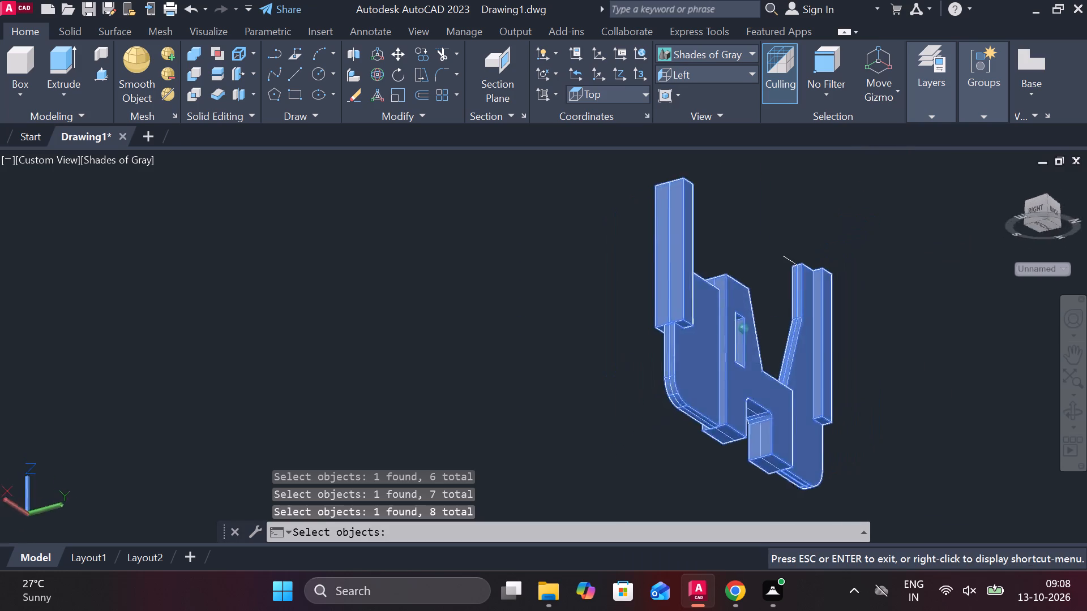
middle_click_drag(594, 270, 871, 335, "shift")
key("Return")
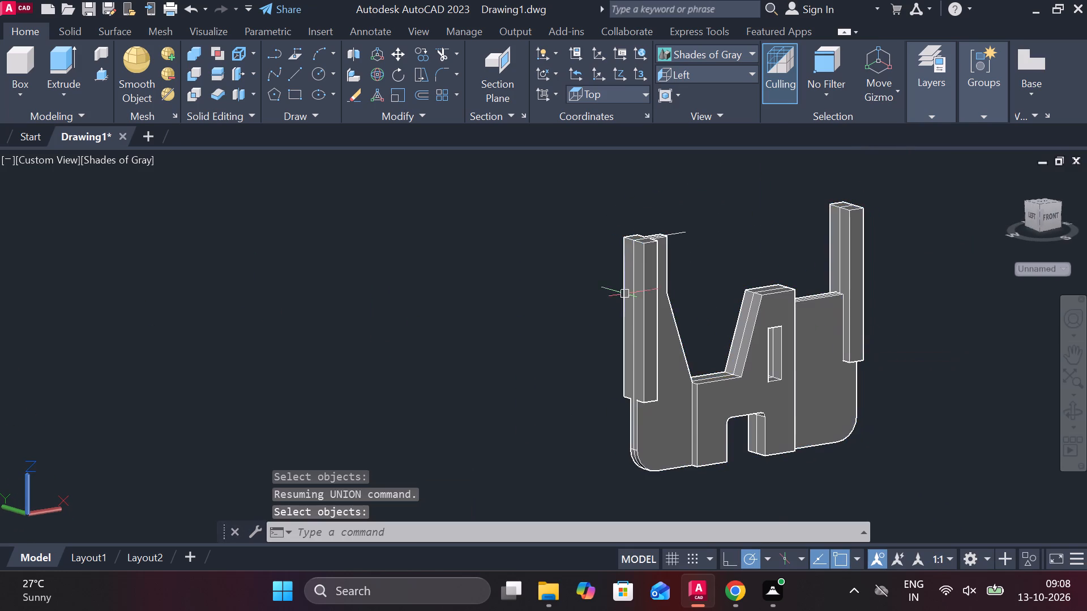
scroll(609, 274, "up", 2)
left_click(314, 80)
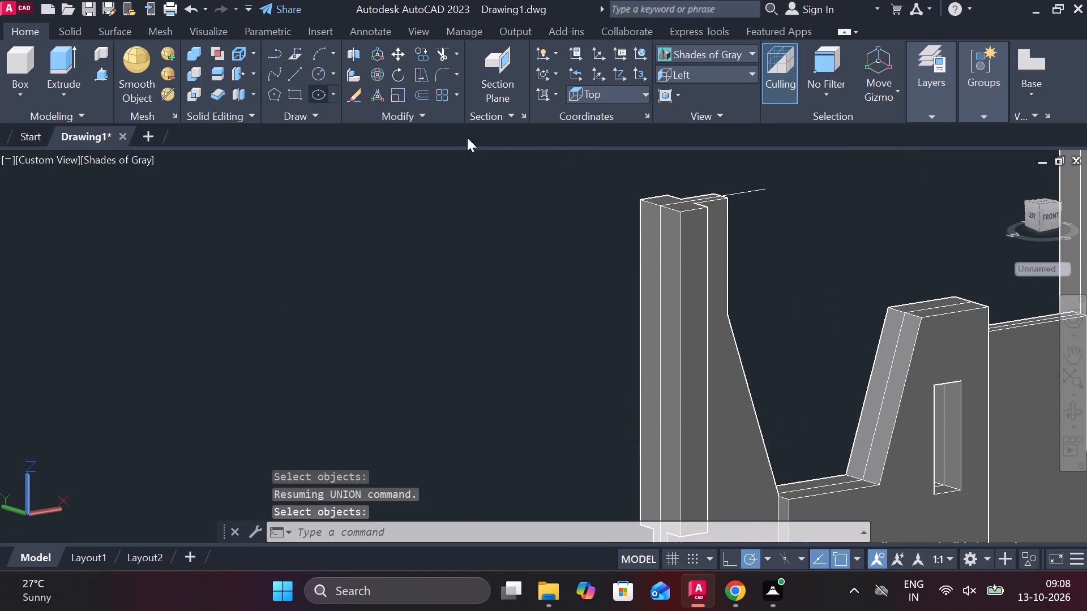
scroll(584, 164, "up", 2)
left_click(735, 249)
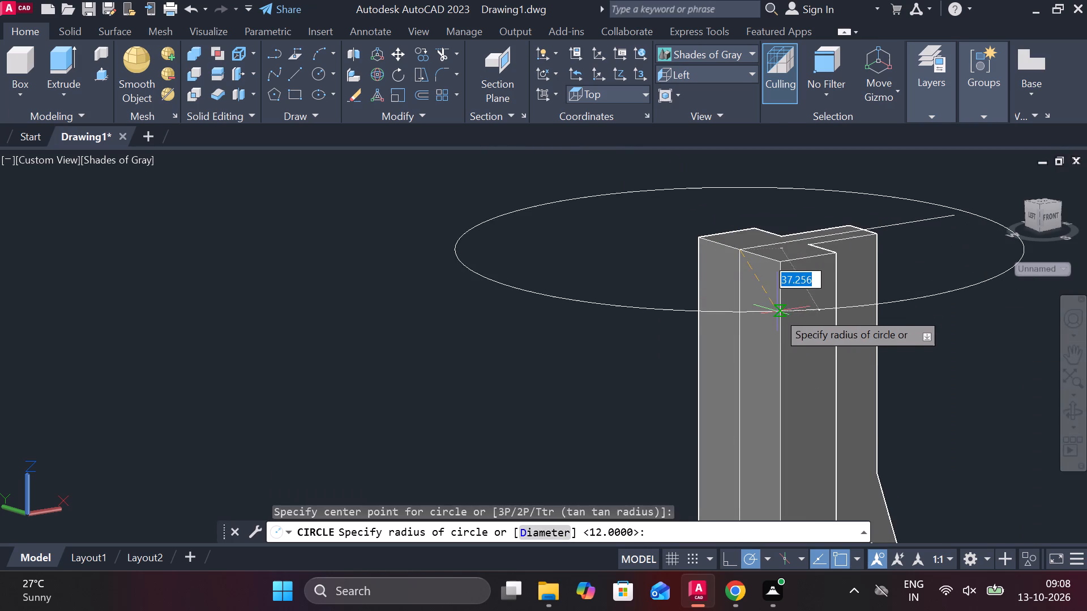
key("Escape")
Switch to the Left view of the model.
left_click(725, 75)
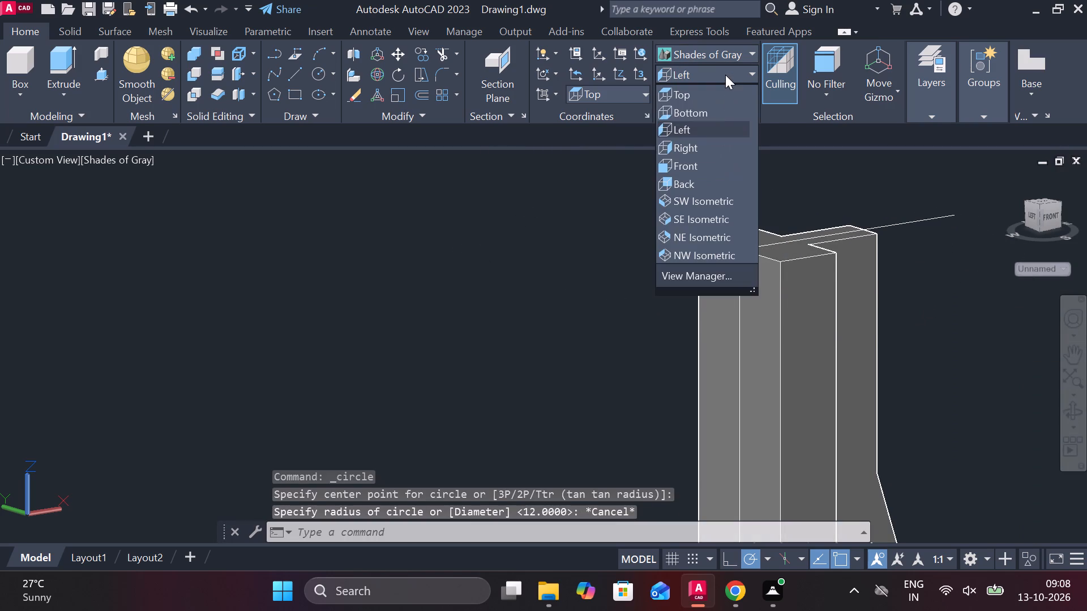
left_click(673, 127)
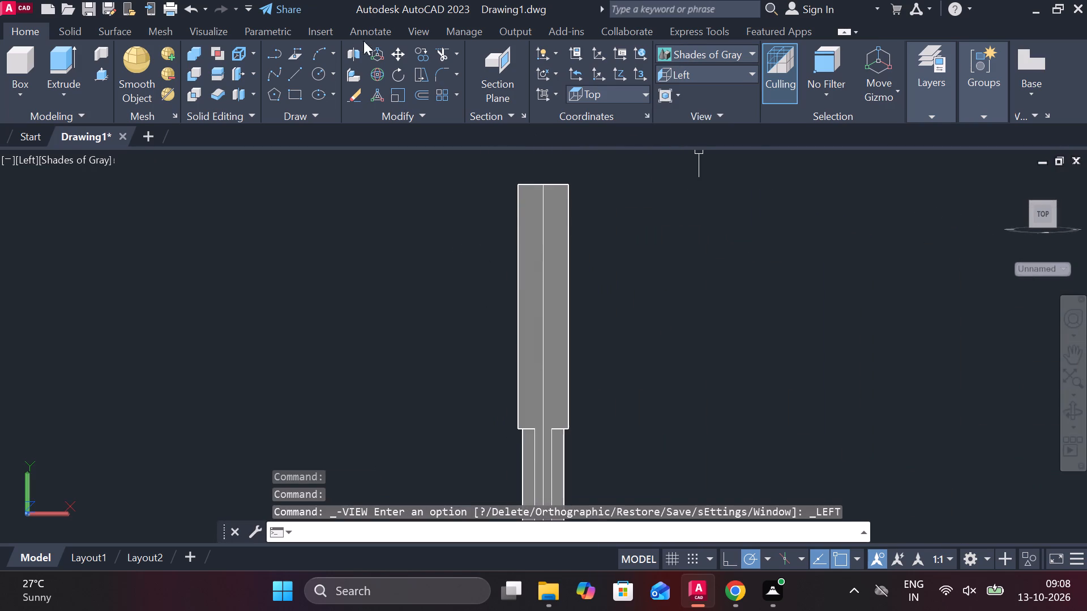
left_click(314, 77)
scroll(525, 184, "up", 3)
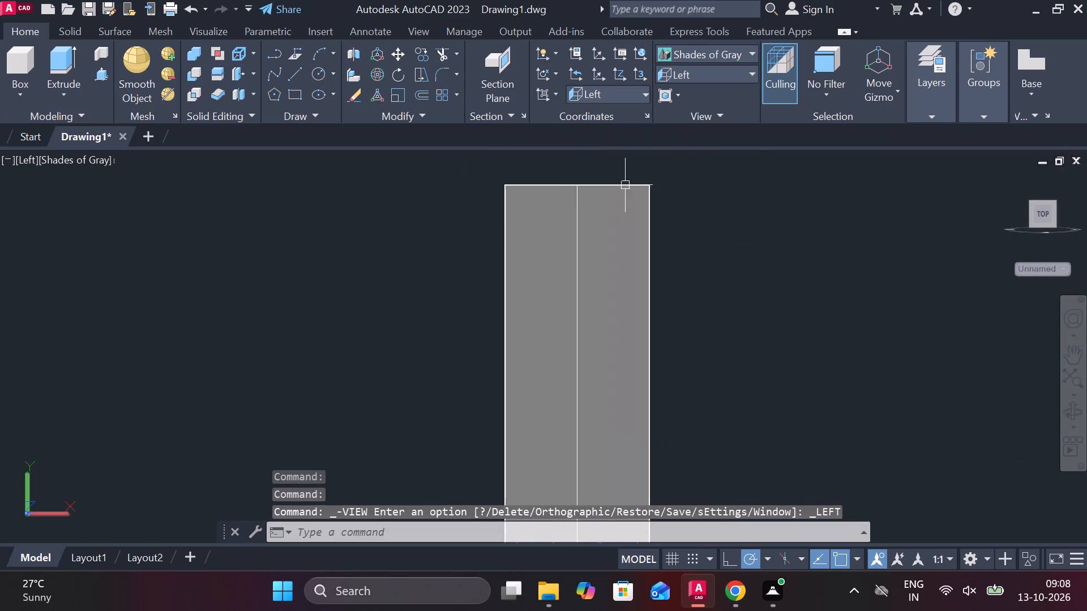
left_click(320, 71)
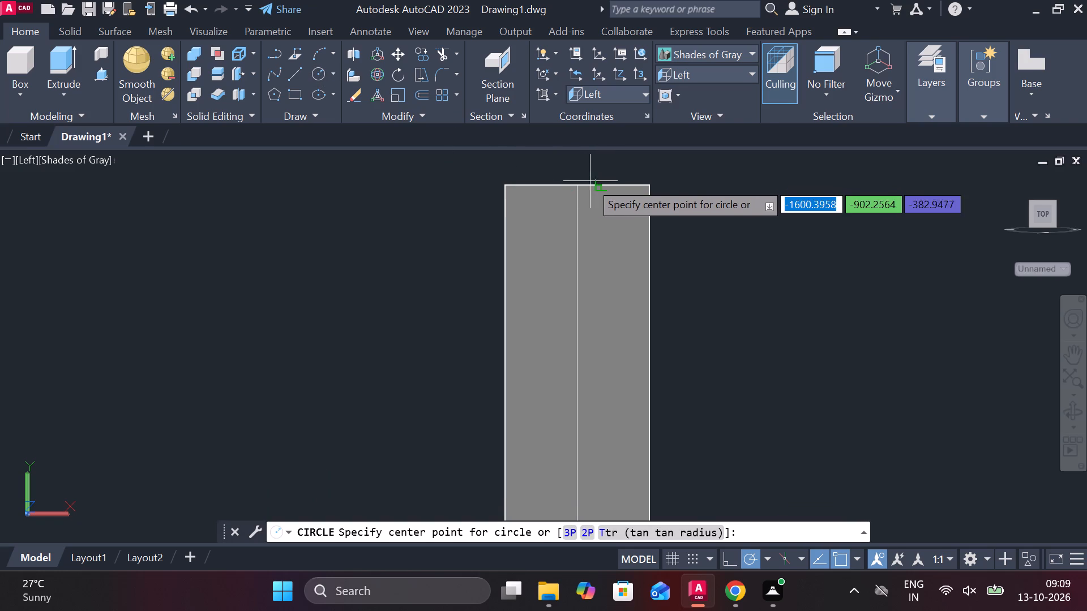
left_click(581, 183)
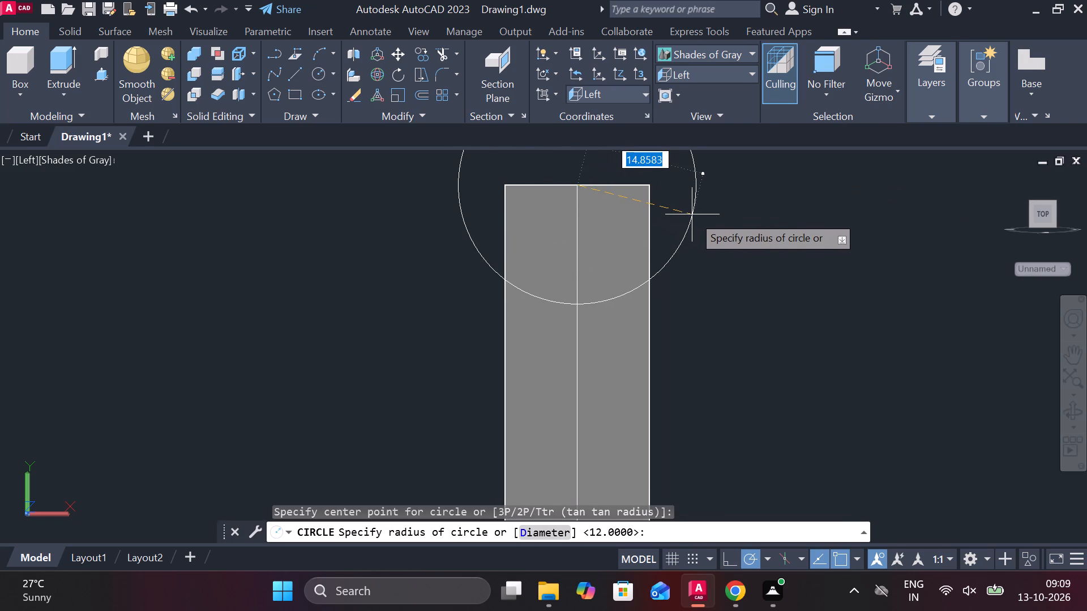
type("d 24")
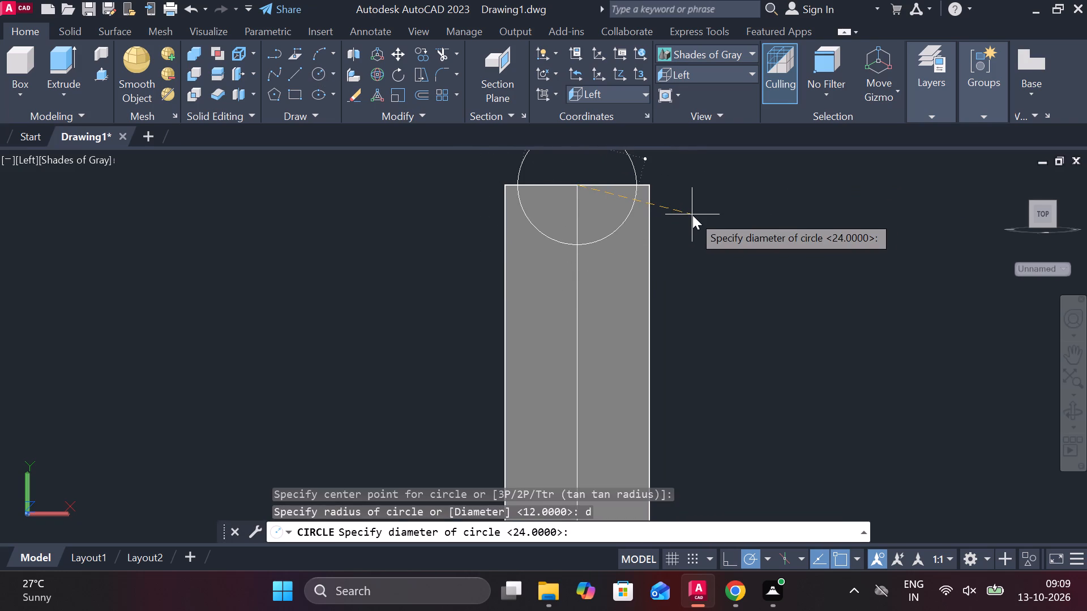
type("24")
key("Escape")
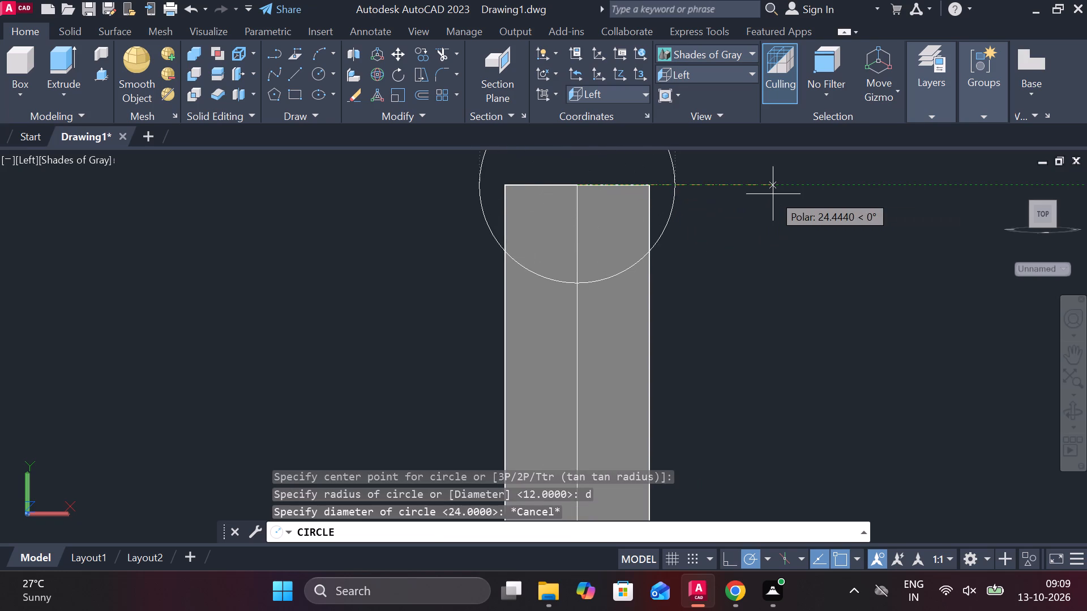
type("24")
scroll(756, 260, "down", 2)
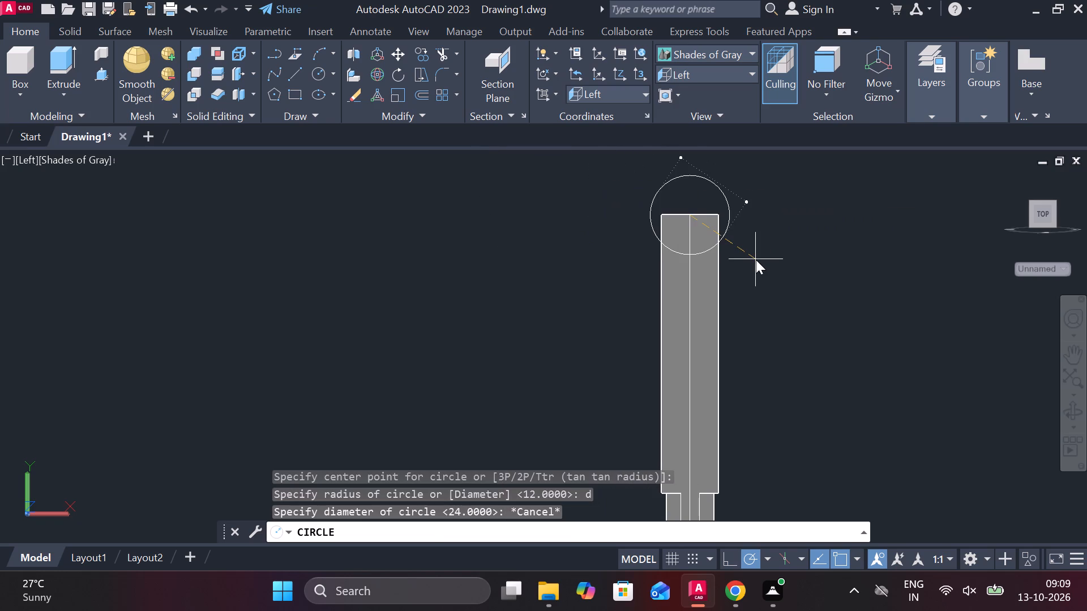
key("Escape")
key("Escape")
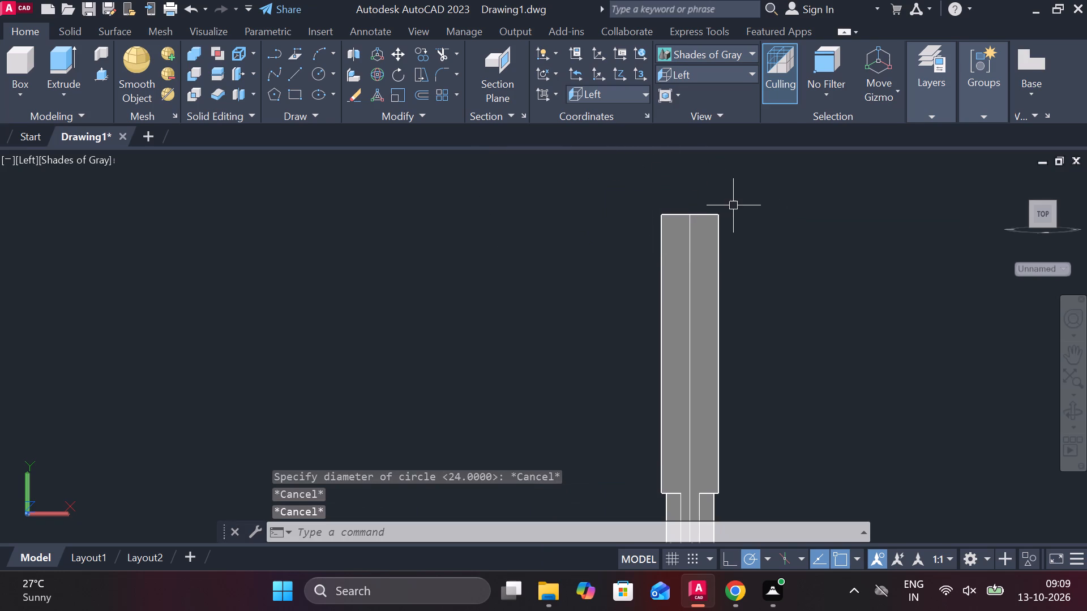
Draw a diameter 24 circle centred on the midpoint of the left upright's top edge.
type("c")
key("space")
left_click(690, 213)
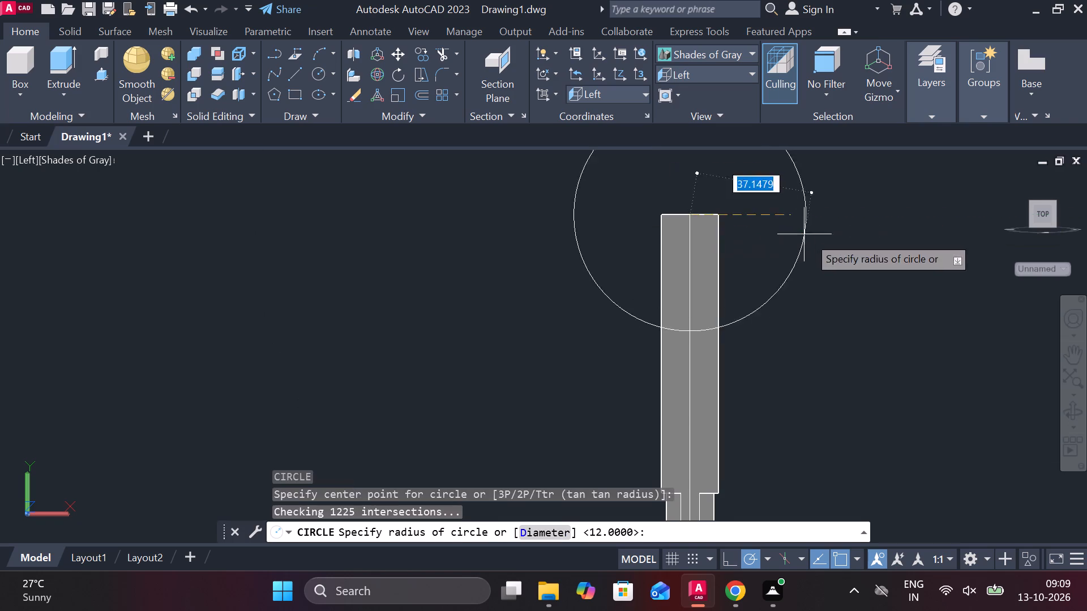
type("d")
key("space")
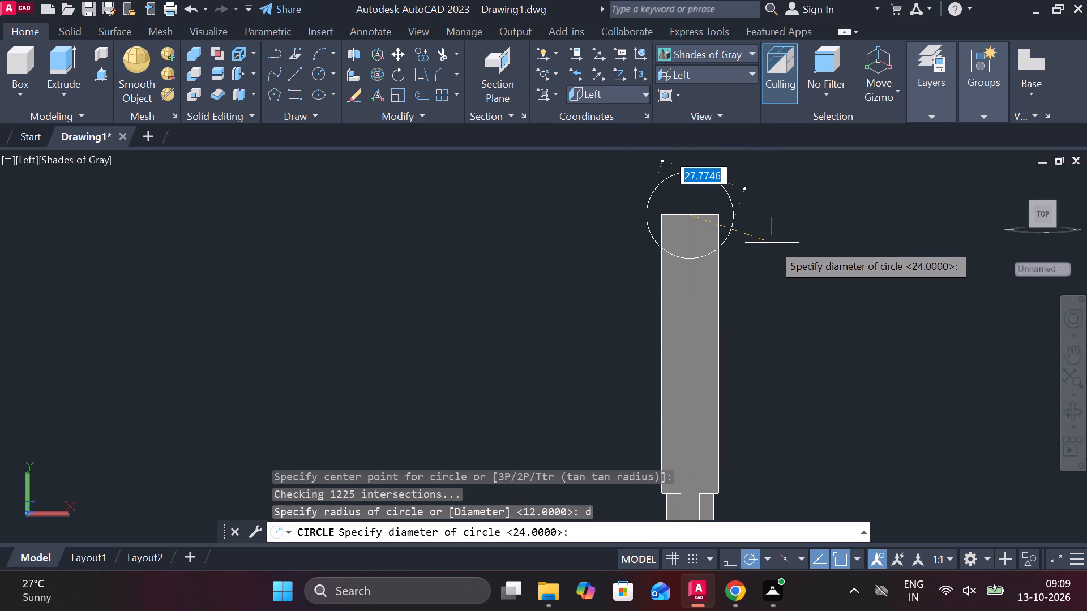
type("24")
key("space")
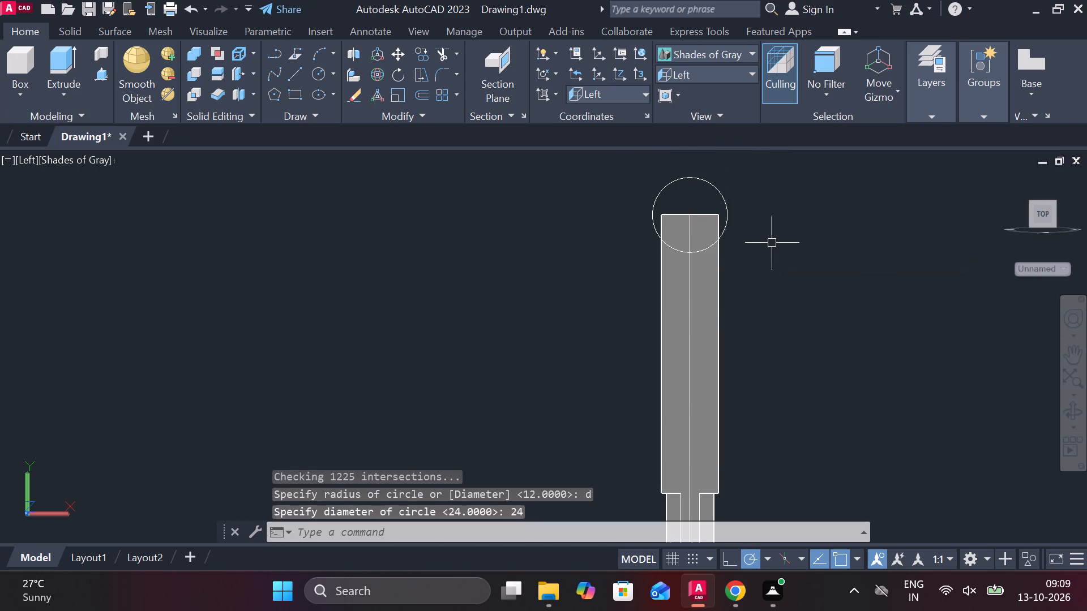
scroll(772, 243, "up", 2)
scroll(772, 243, "down", 1)
middle_click_drag(772, 243, 743, 246)
key("Escape")
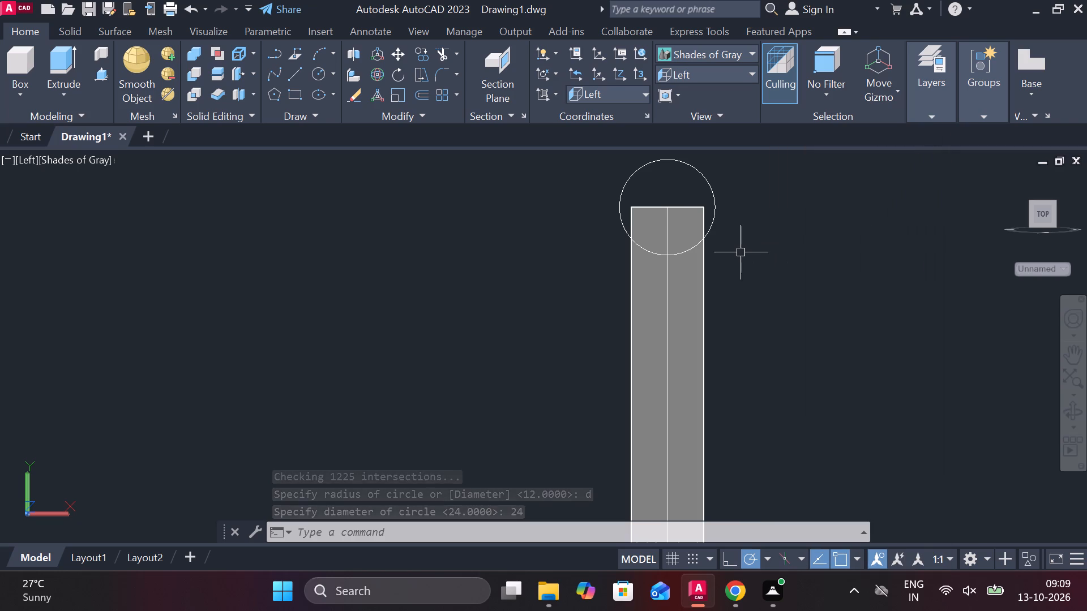
Erase the centreline running across the top of the left upright and its rib.
middle_click_drag(749, 255, 644, 302)
scroll(673, 279, "down", 1)
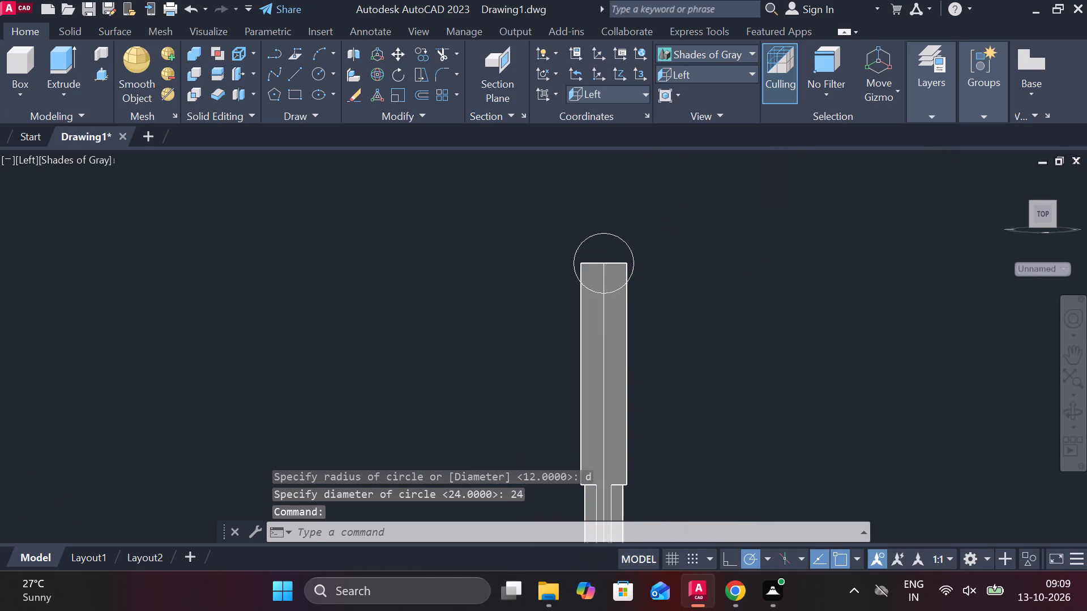
middle_click_drag(691, 278, 588, 294, "shift")
scroll(559, 287, "up", 2)
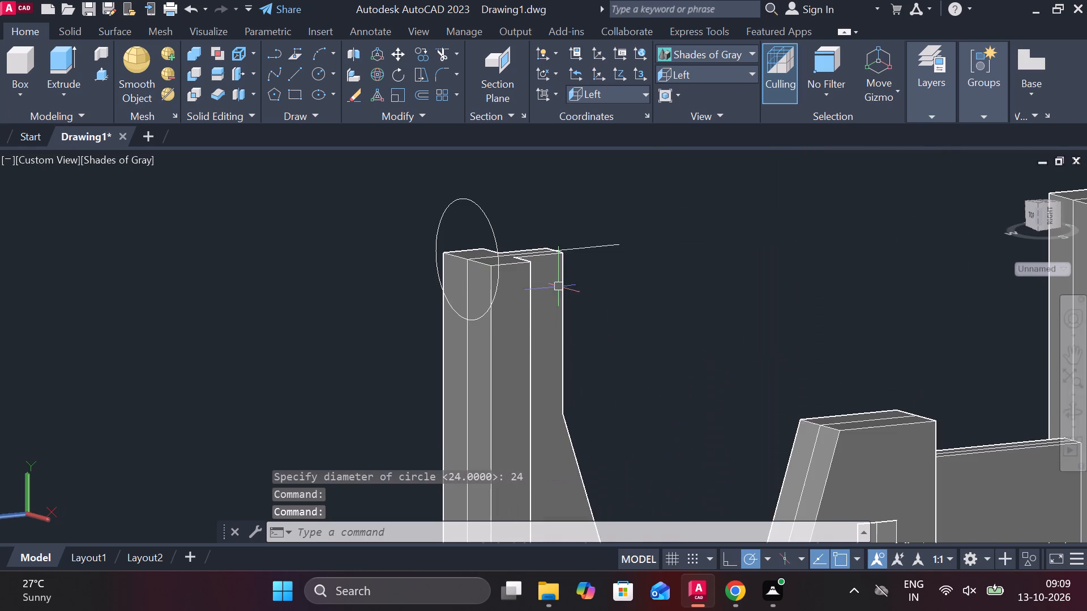
left_click(596, 244)
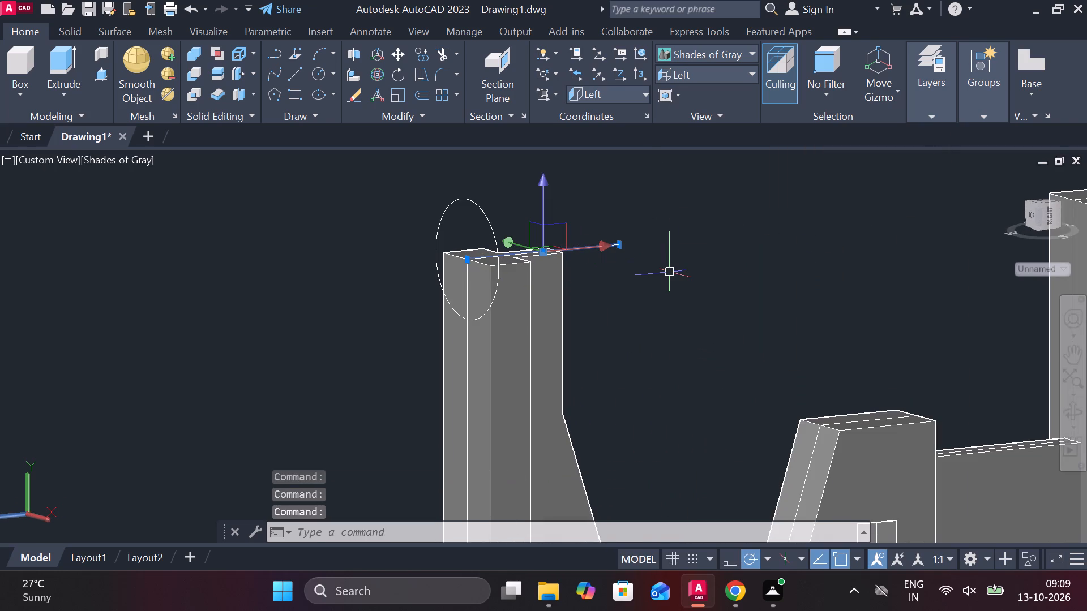
type("e")
key("space")
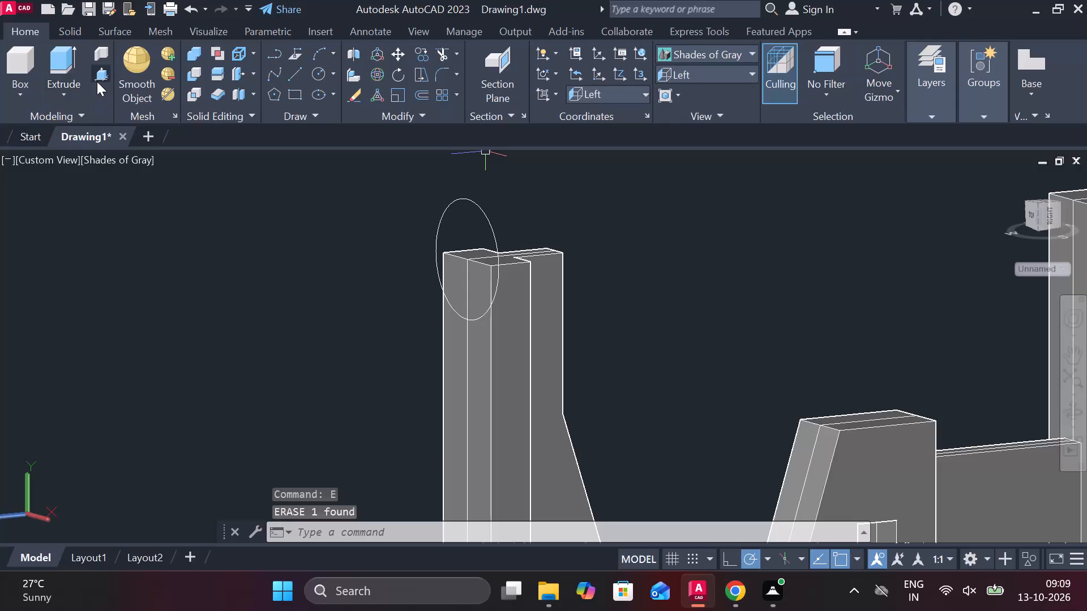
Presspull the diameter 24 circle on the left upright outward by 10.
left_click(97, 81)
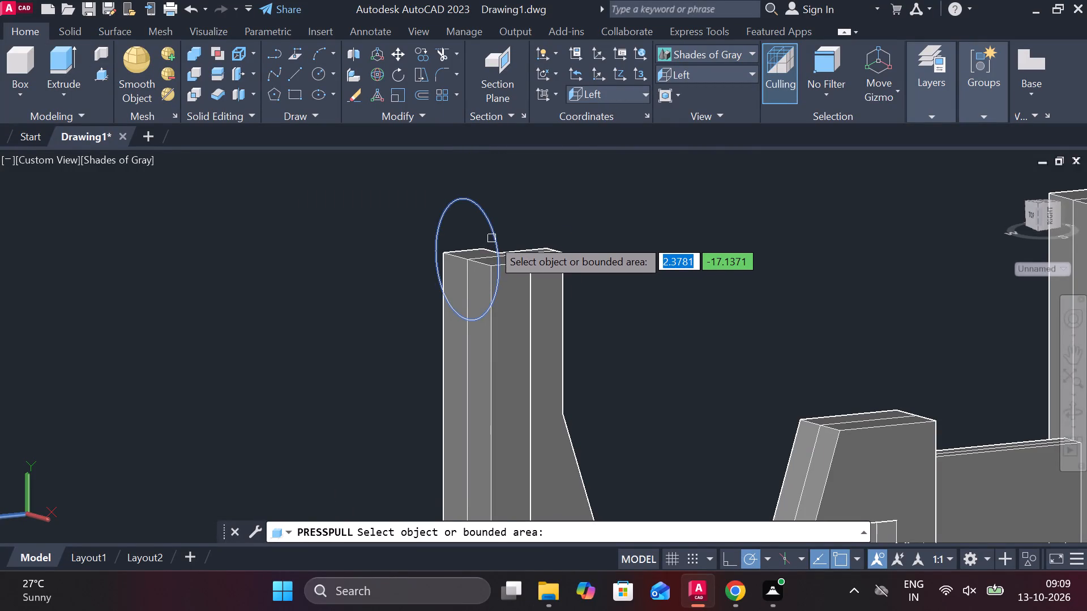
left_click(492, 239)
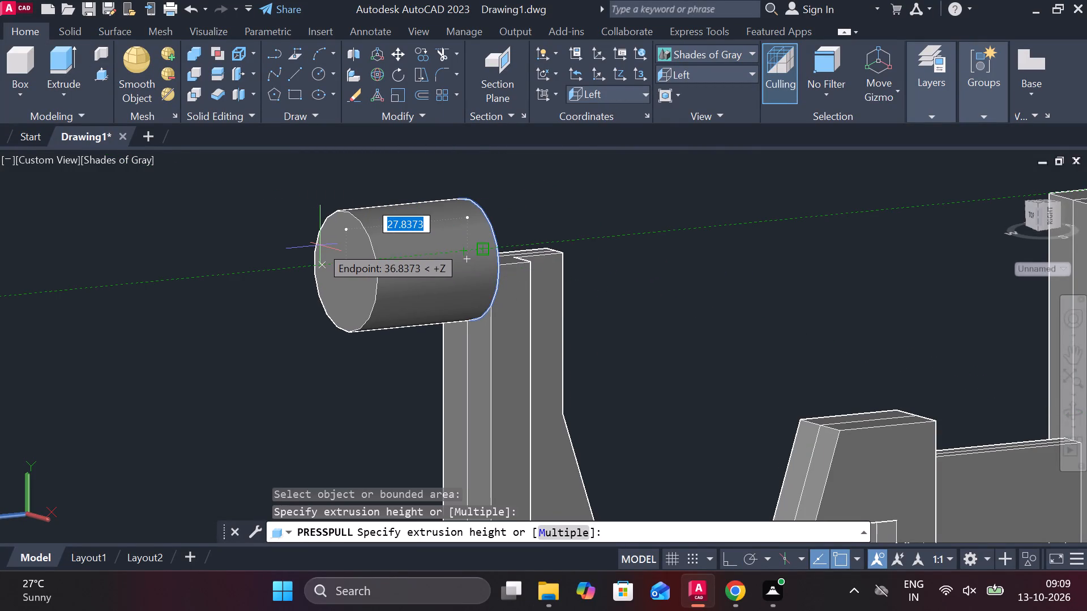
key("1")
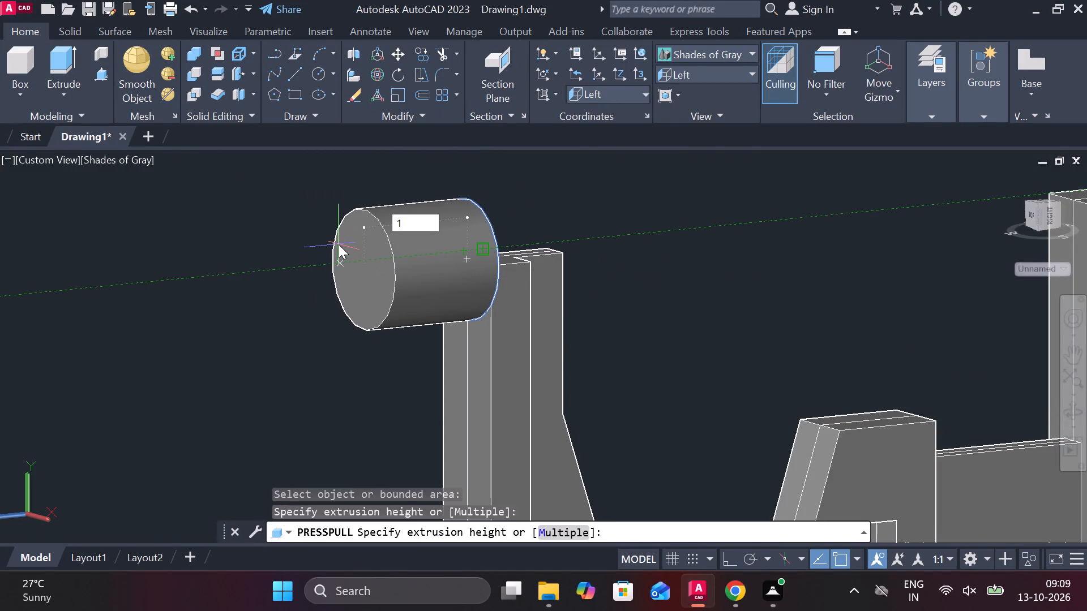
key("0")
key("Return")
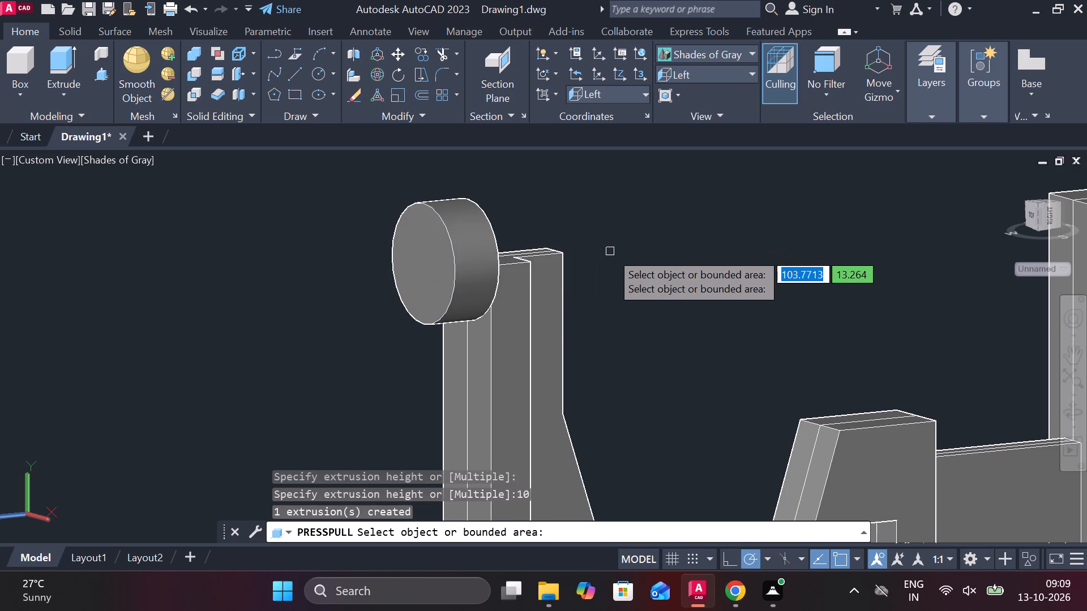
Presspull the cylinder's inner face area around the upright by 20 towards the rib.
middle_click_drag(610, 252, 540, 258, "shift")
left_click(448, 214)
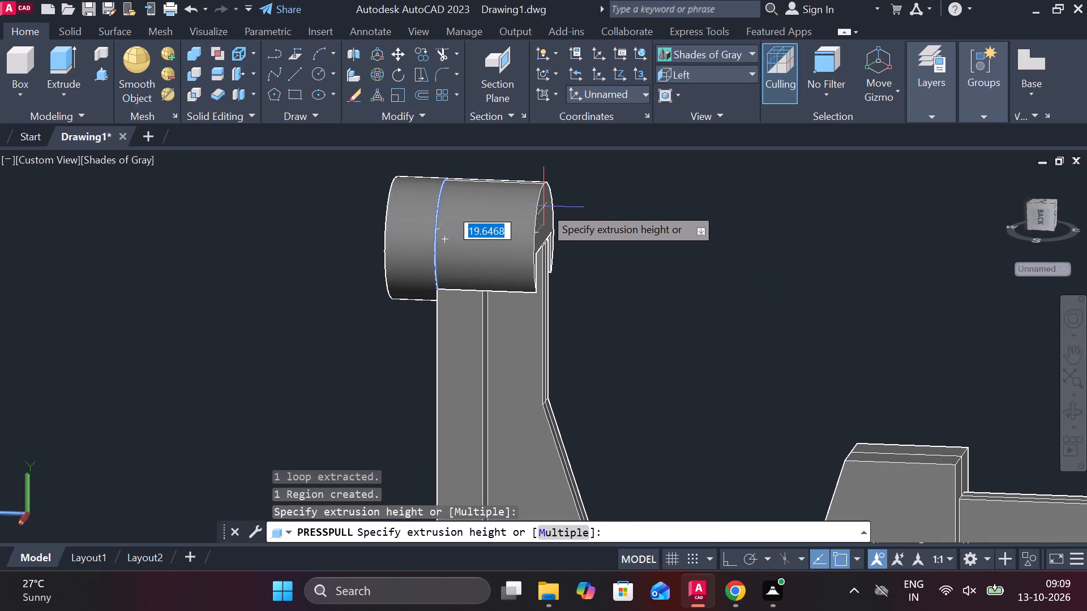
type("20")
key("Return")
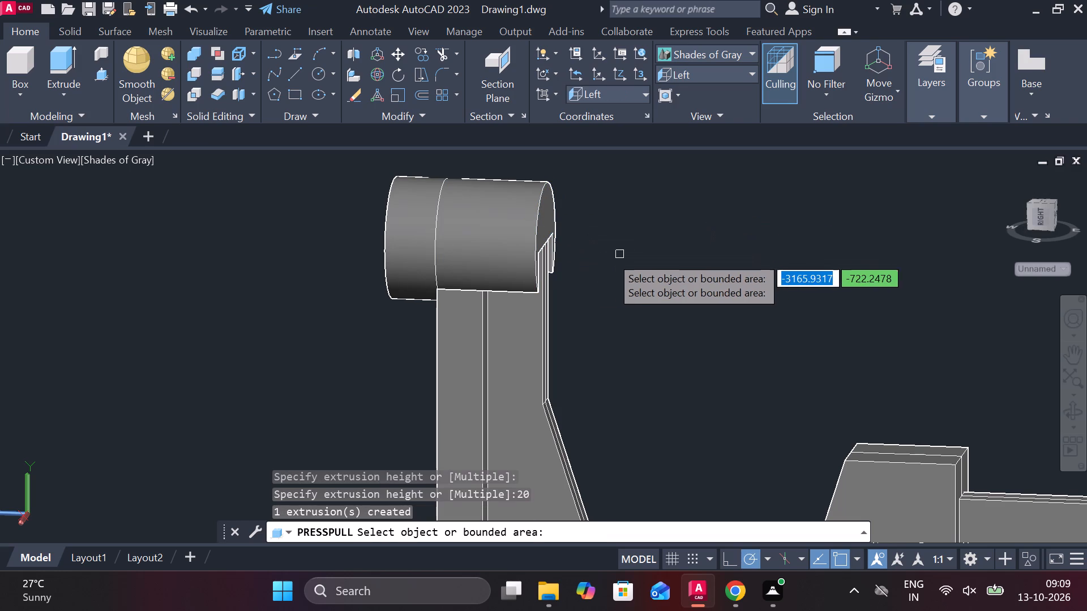
Examine the cylinder's rib-side end and how its cut-out fits around the upright and rib.
middle_click_drag(586, 256, 572, 167, "shift")
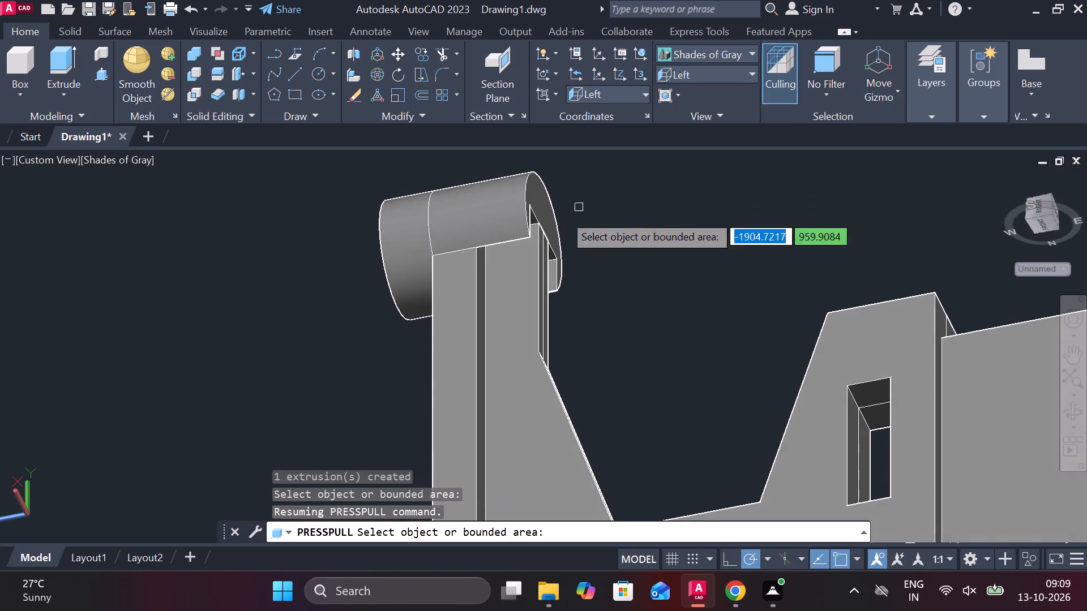
scroll(546, 217, "up", 3)
scroll(486, 265, "up", 3)
scroll(592, 232, "down", 1)
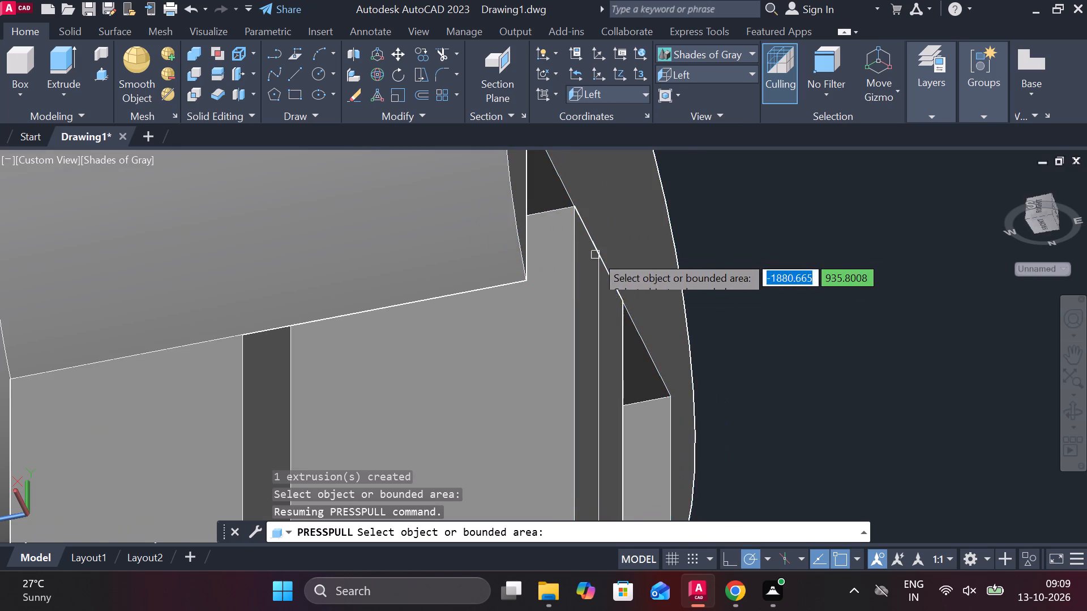
scroll(598, 255, "up", 1)
scroll(636, 249, "down", 1)
middle_click_drag(708, 253, 734, 257, "shift")
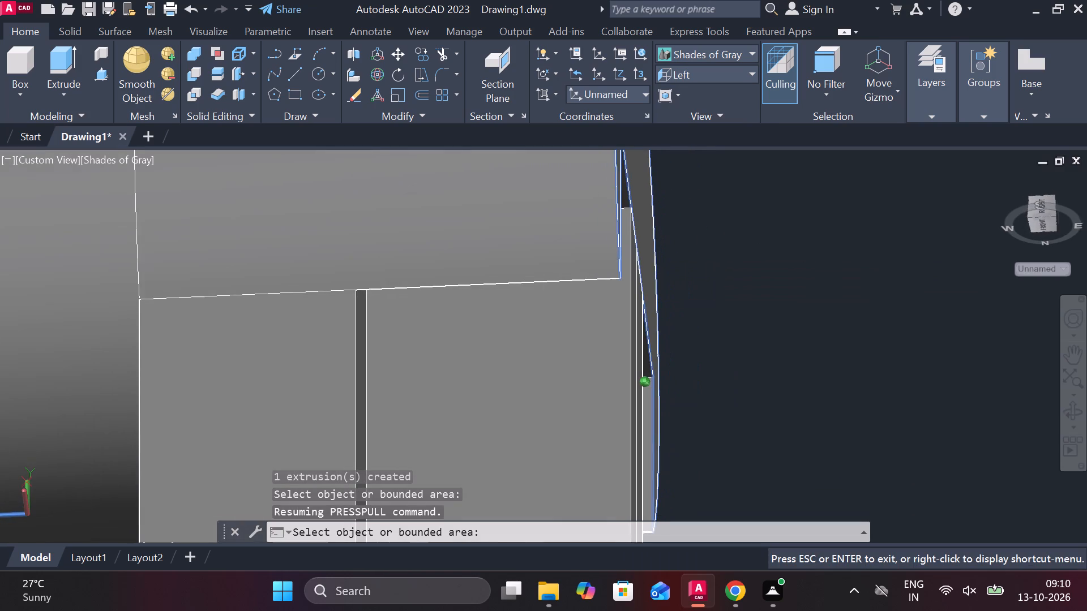
middle_click_drag(734, 257, 675, 342, "shift")
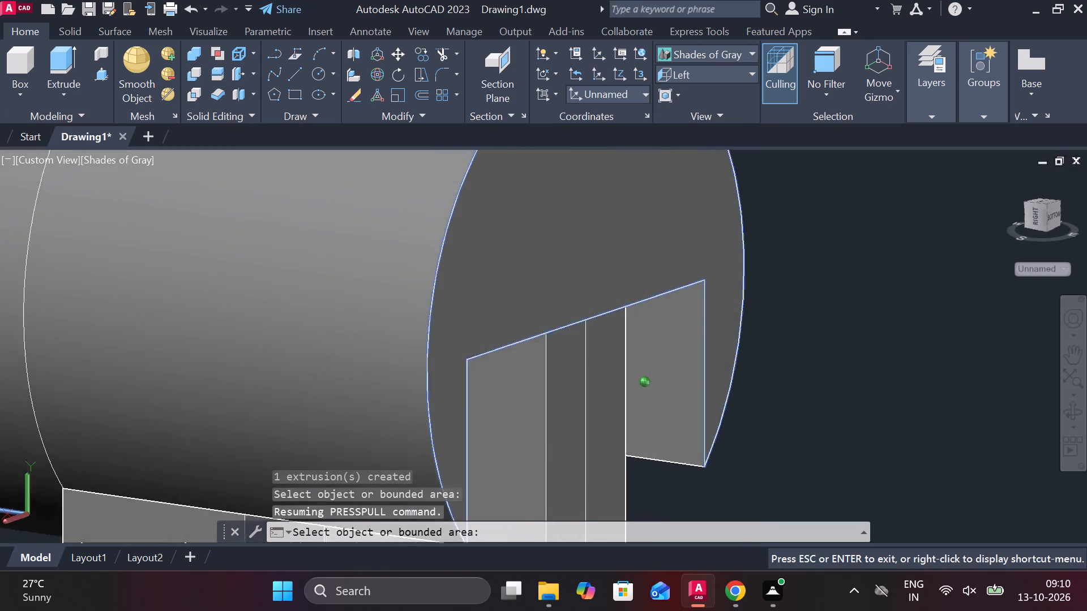
middle_click_drag(675, 342, 436, 183, "shift")
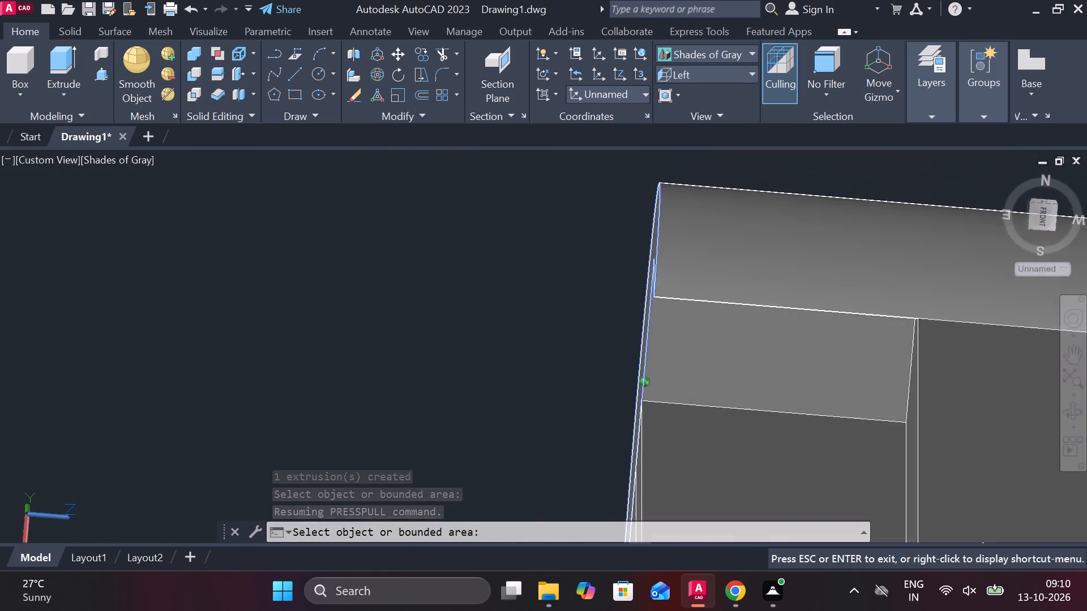
middle_click_drag(436, 183, 670, 278, "shift")
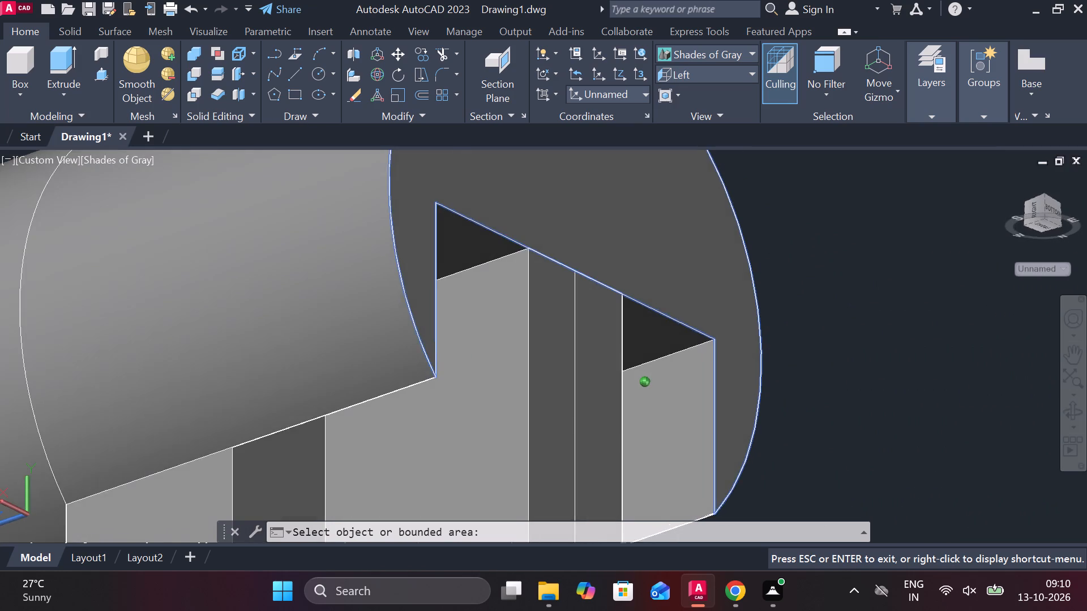
middle_click_drag(670, 278, 569, 322, "shift")
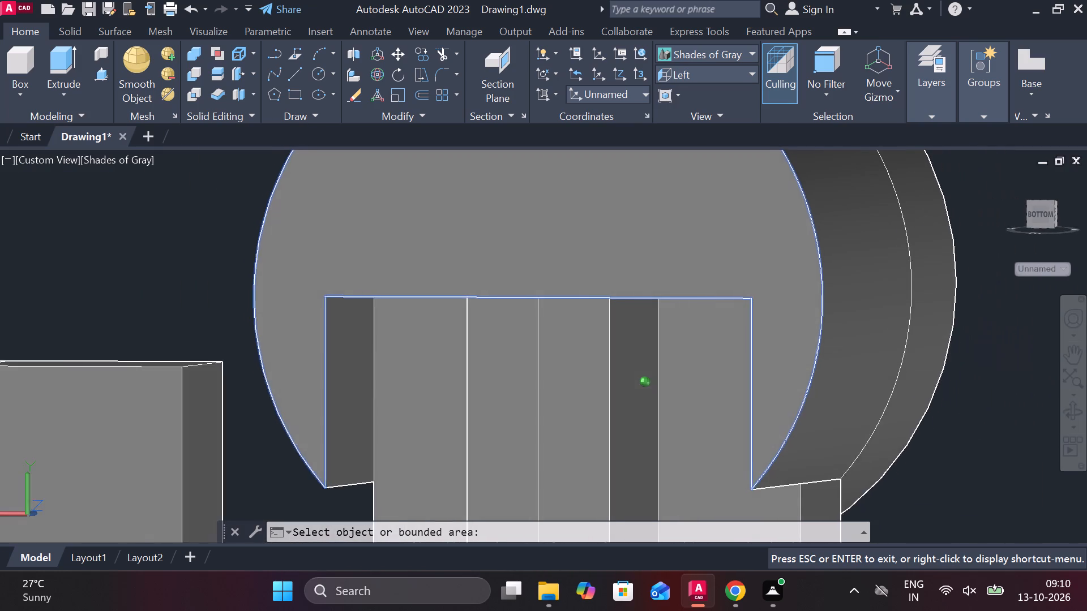
middle_click_drag(569, 322, 574, 322, "shift")
scroll(412, 318, "down", 1)
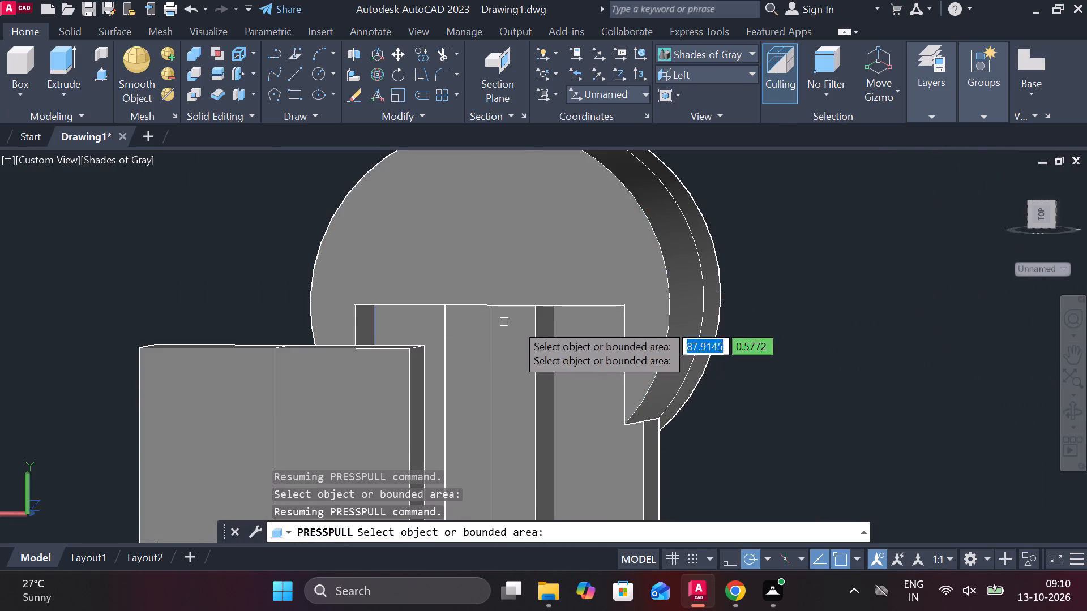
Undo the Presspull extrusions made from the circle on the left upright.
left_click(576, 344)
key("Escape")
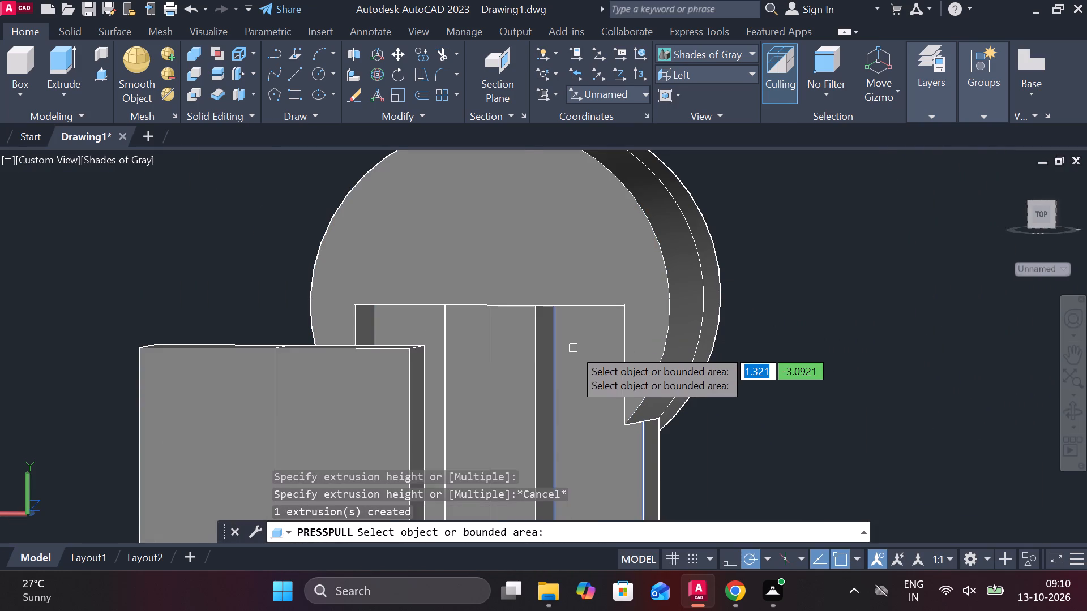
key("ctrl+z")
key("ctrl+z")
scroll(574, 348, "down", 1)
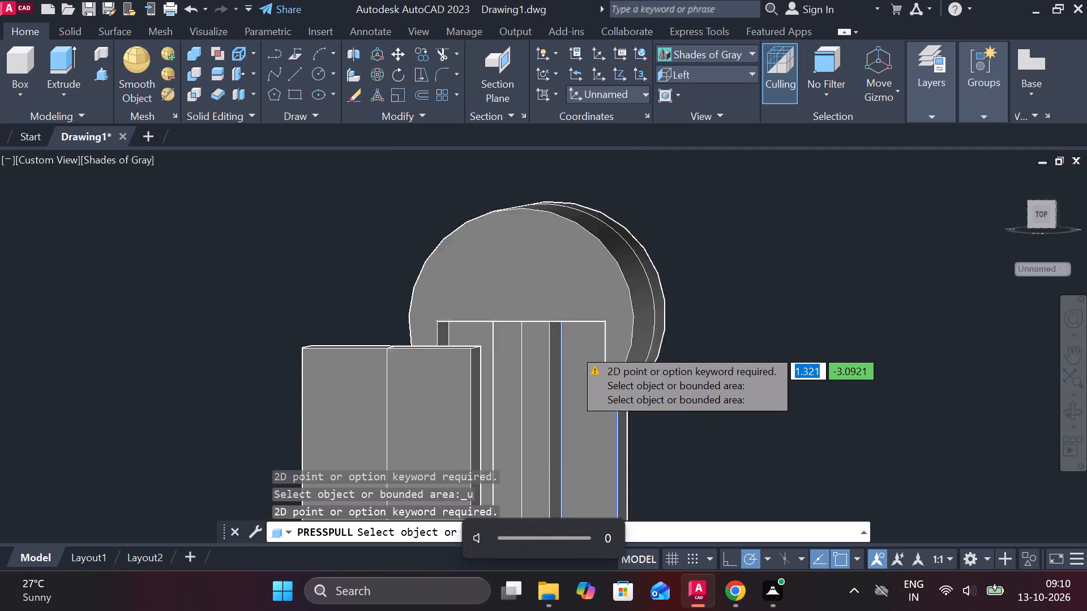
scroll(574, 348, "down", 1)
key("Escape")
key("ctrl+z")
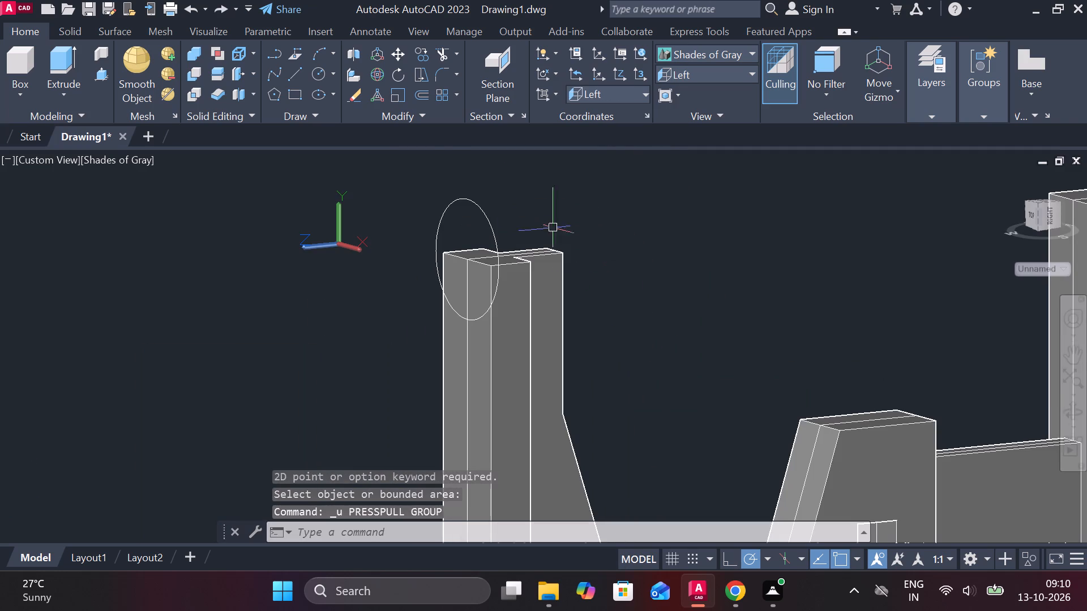
Presspull the diameter 24 circle by 20 over the top of the left upright, towards its rib.
left_click(101, 70)
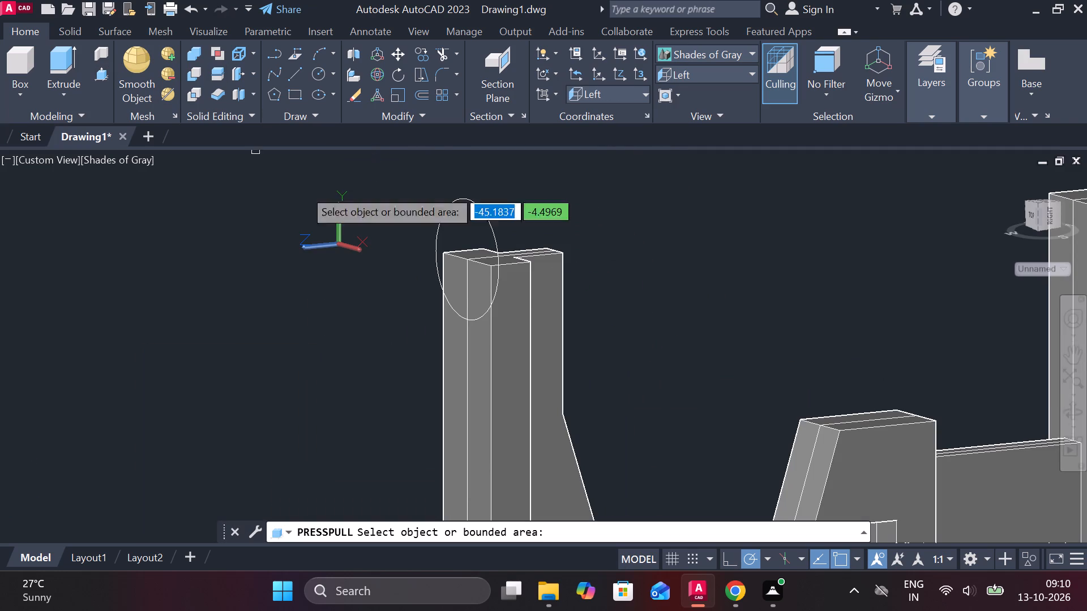
left_click(489, 221)
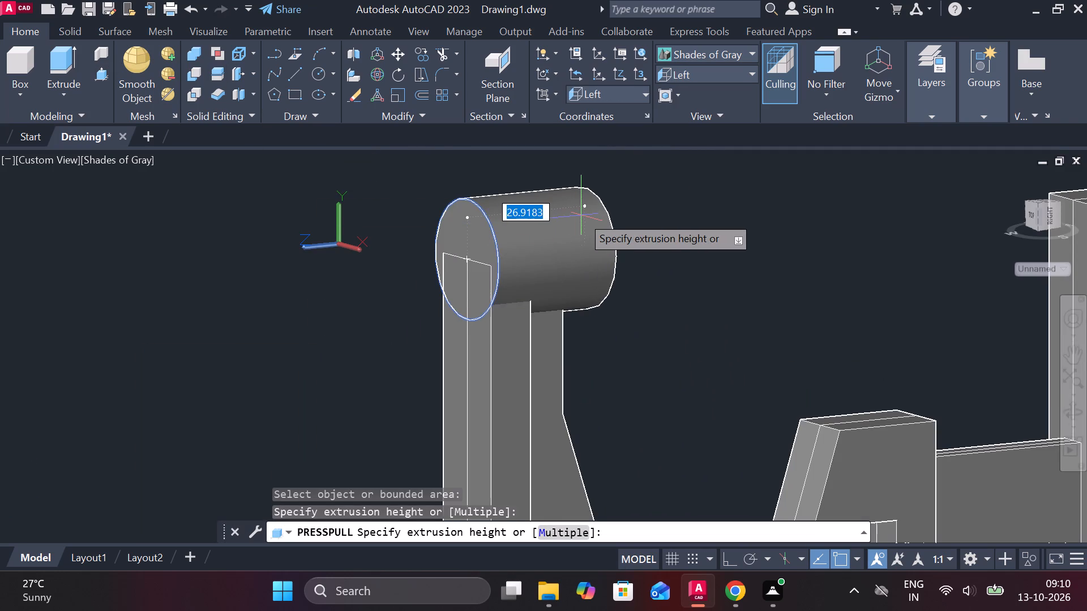
middle_click_drag(572, 239, 429, 249, "shift")
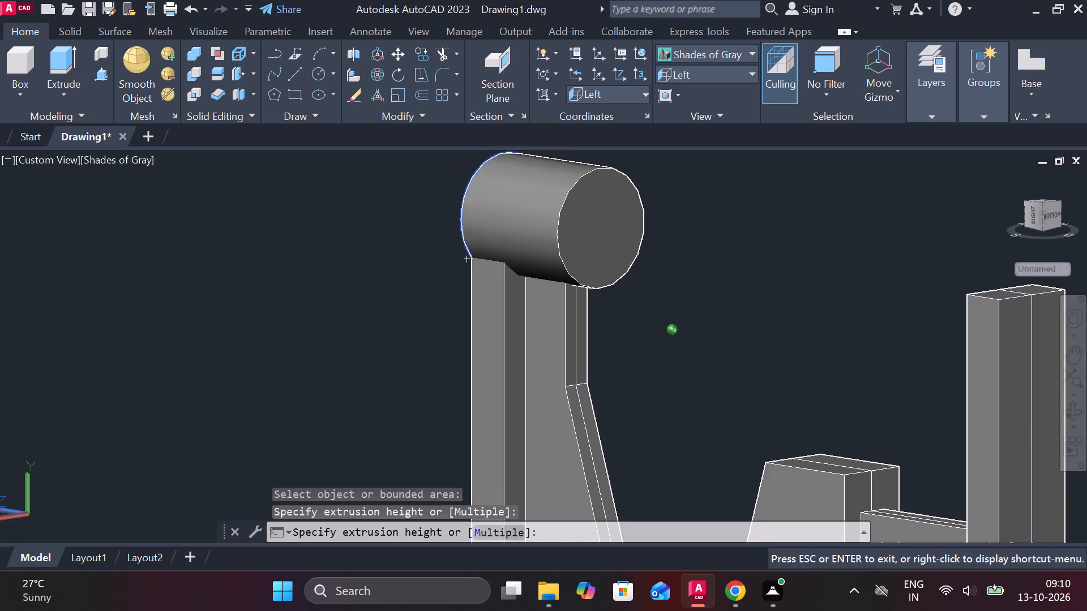
middle_click_drag(429, 249, 503, 266, "shift")
type("20")
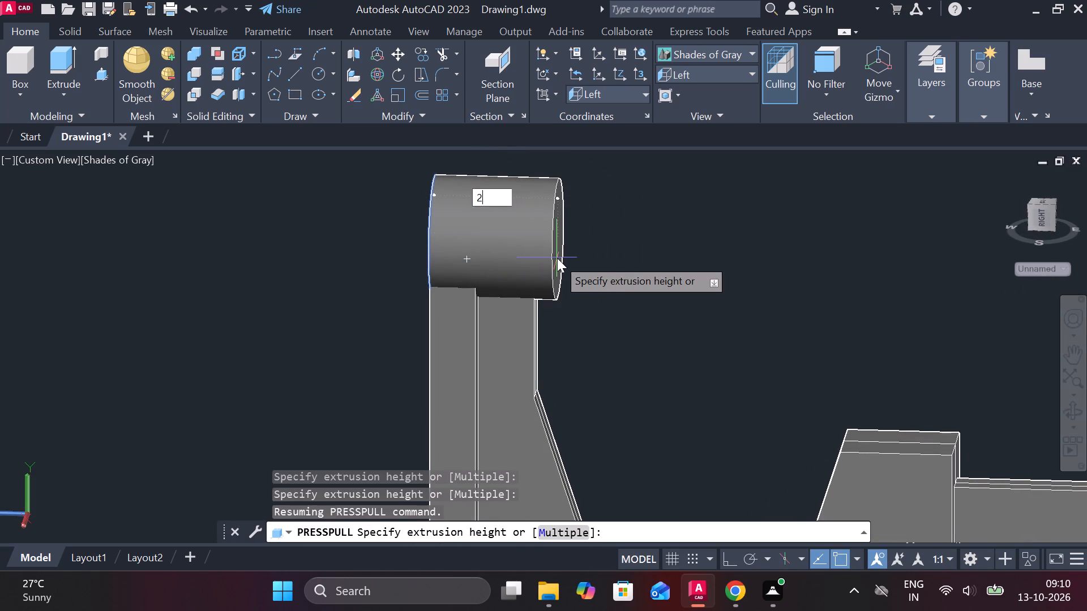
key("Return")
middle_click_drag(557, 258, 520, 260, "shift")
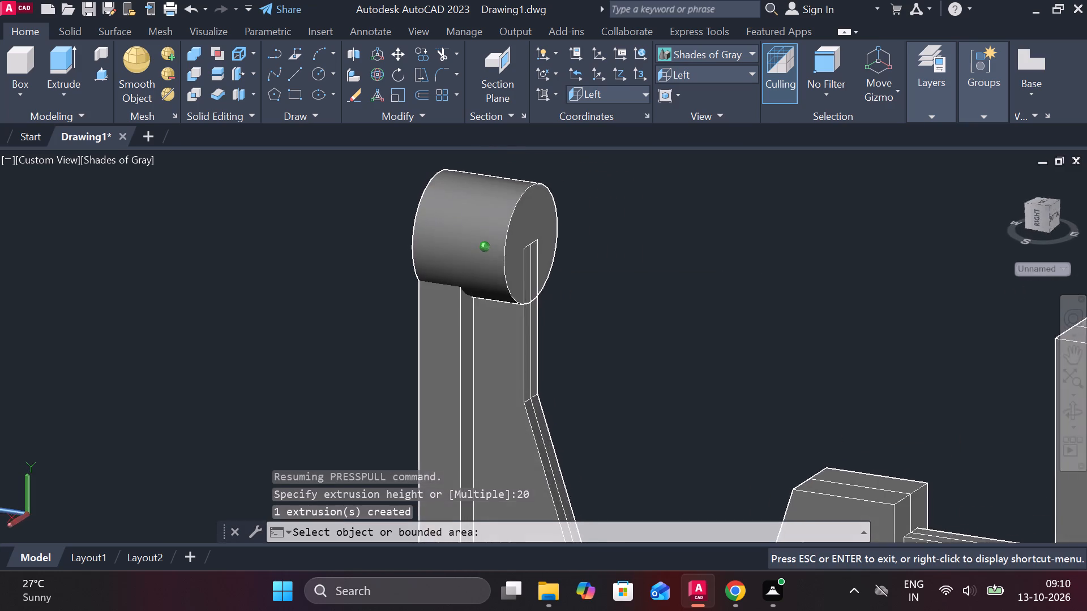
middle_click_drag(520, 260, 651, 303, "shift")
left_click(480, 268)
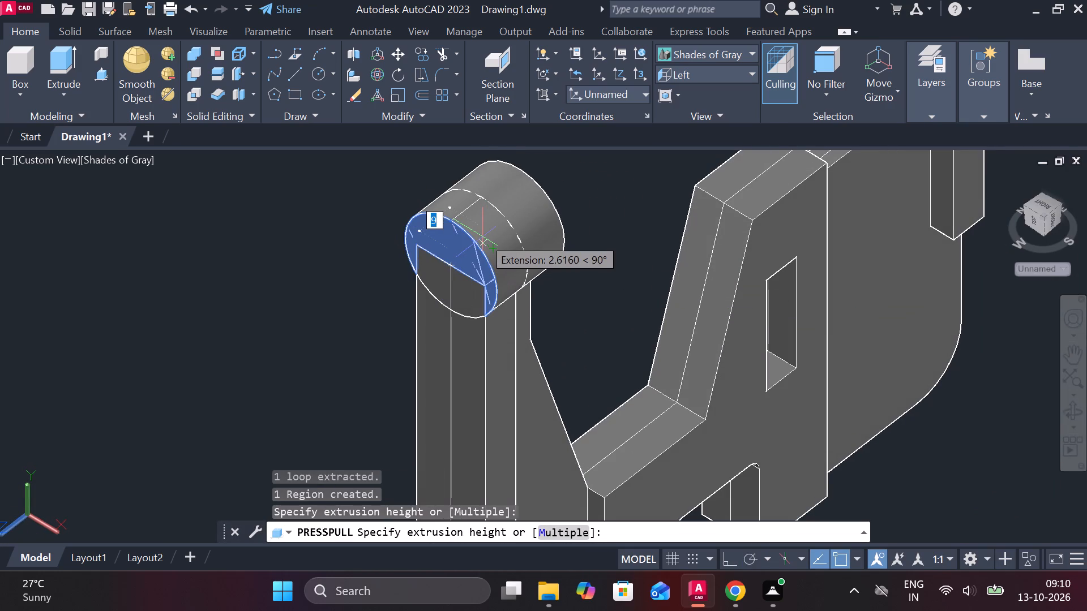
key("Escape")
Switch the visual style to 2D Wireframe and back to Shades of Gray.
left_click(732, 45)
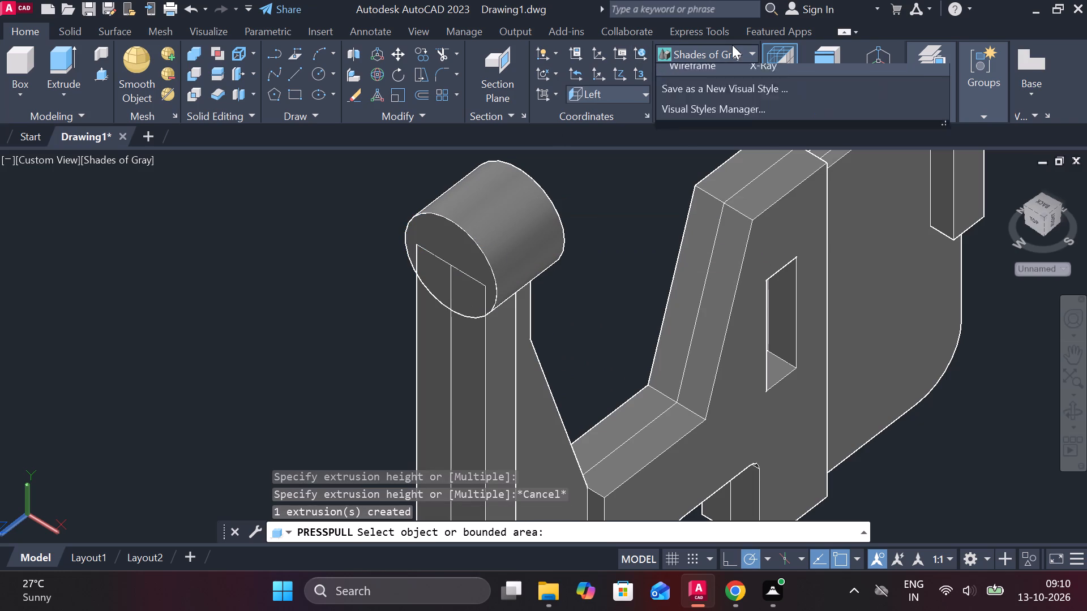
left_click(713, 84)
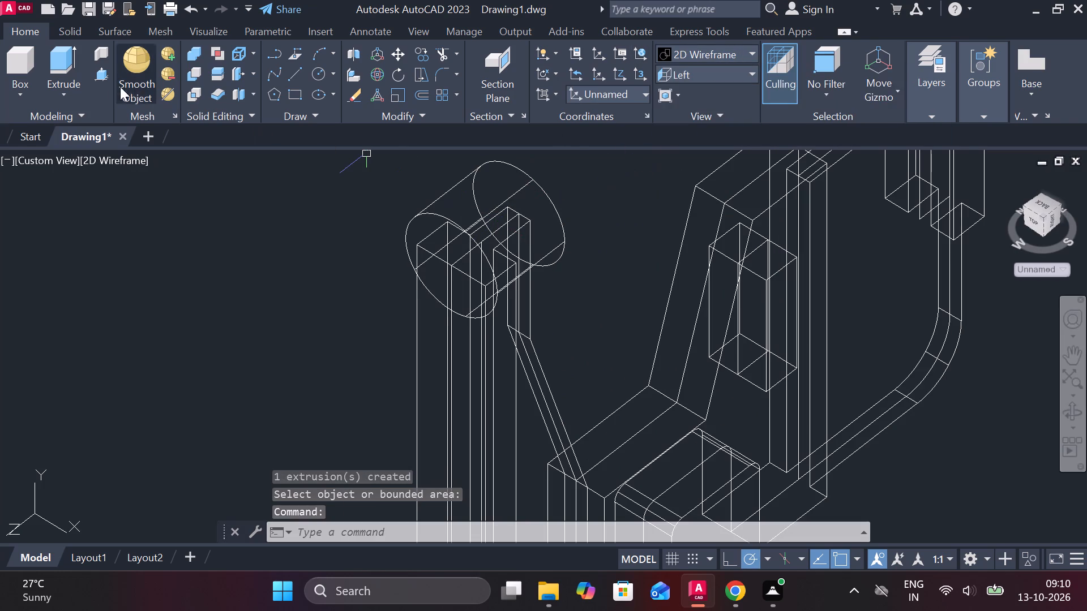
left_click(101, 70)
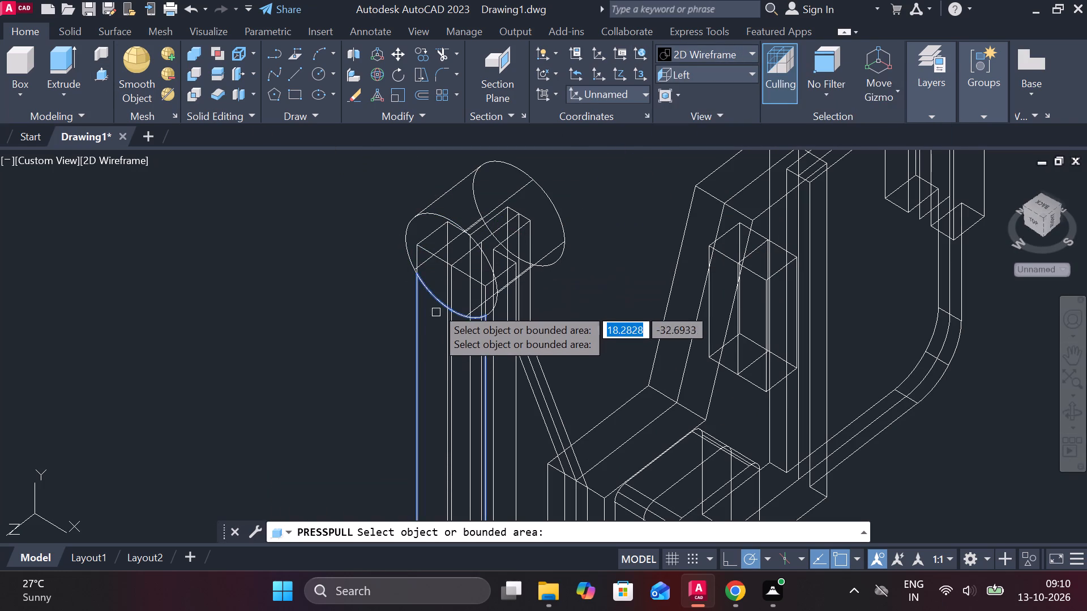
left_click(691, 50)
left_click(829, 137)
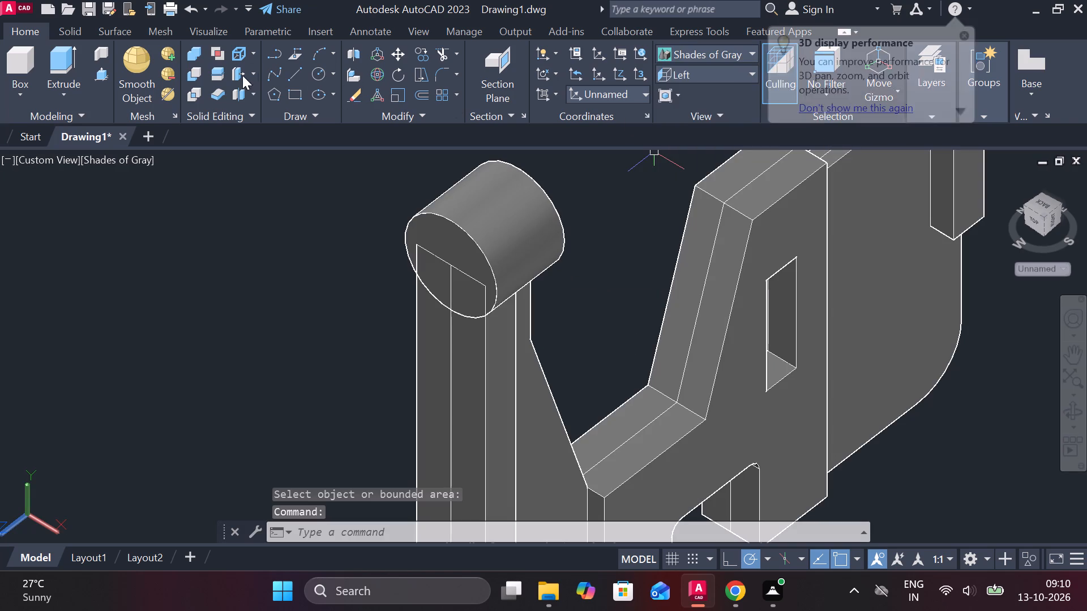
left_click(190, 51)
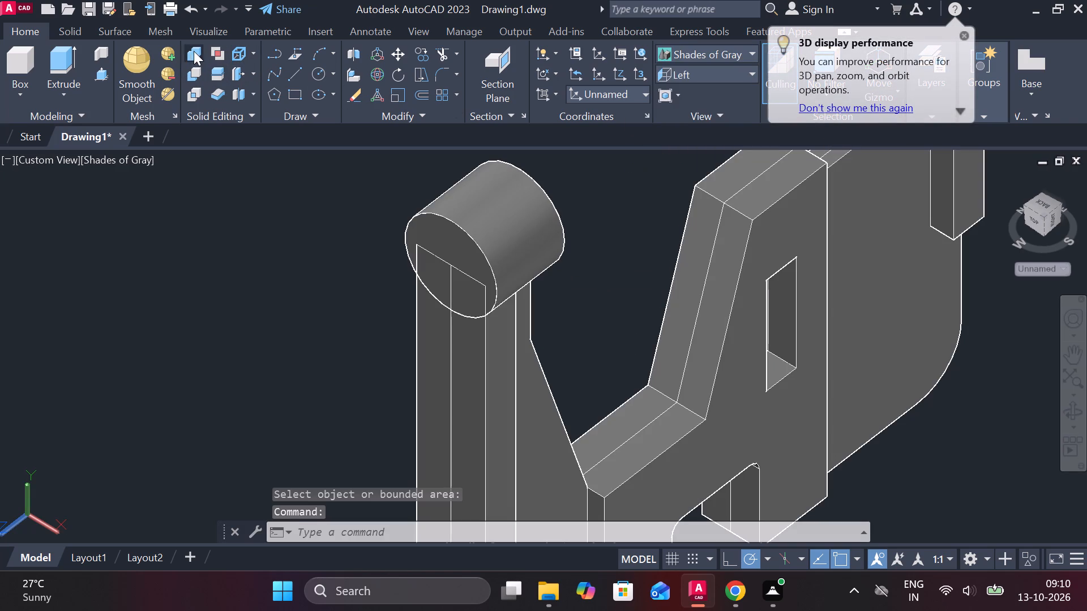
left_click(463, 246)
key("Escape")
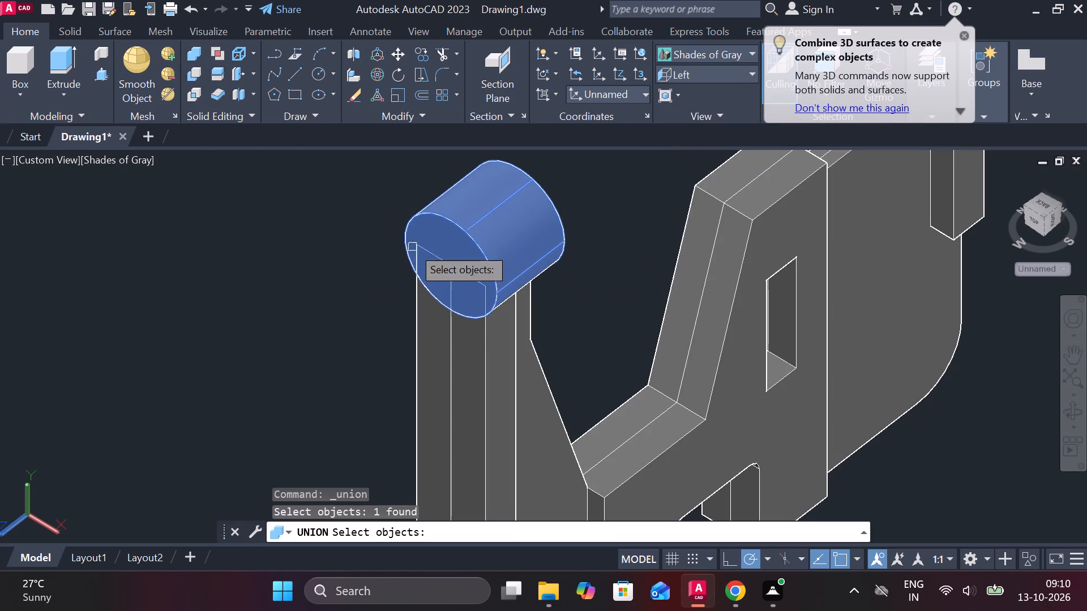
Presspull the two lower areas of the cylinder's outer end, on both sides of the upright's centreline, outward by 10.
left_click(104, 73)
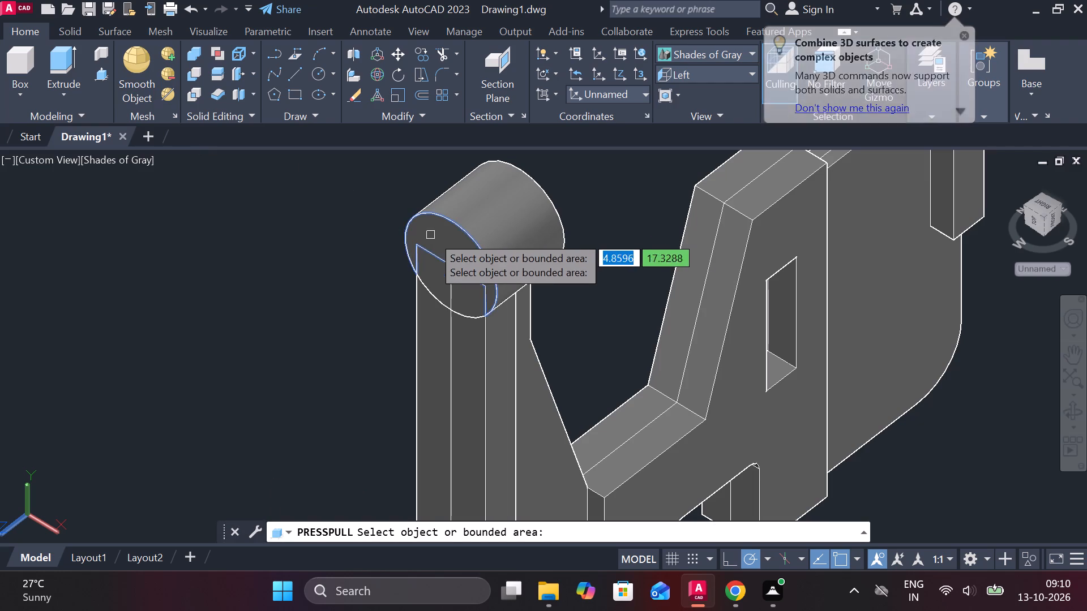
left_click(466, 290)
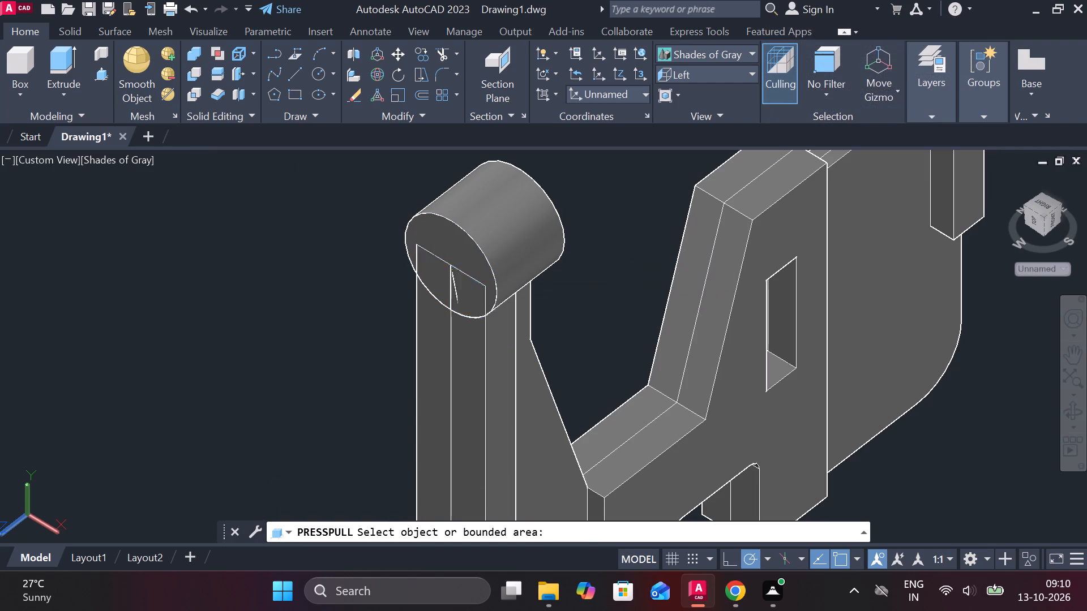
type("10")
key("Return")
left_click(467, 294)
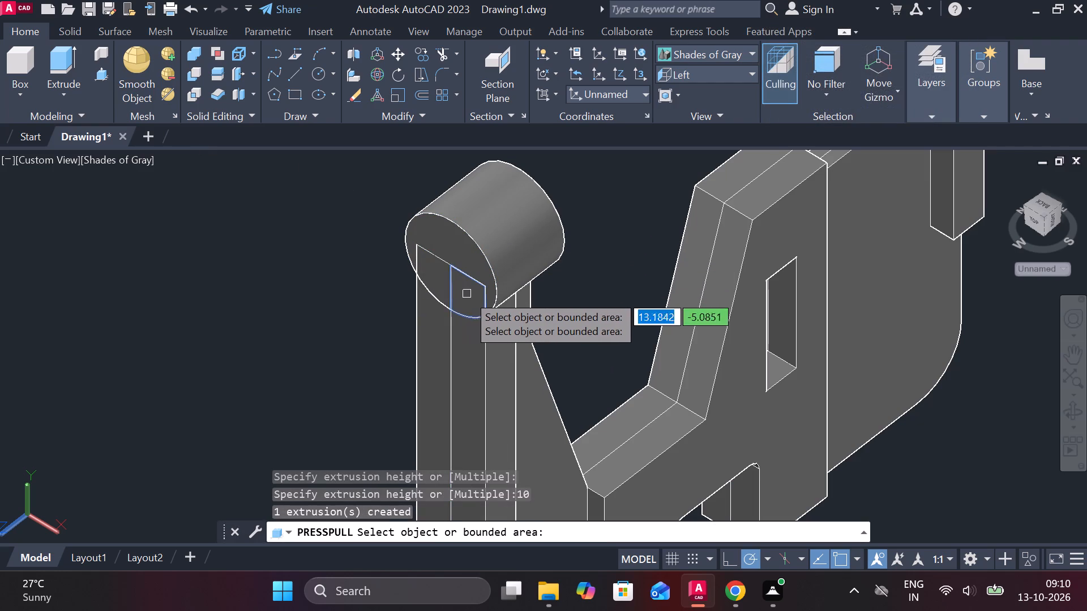
type("10")
key("Return")
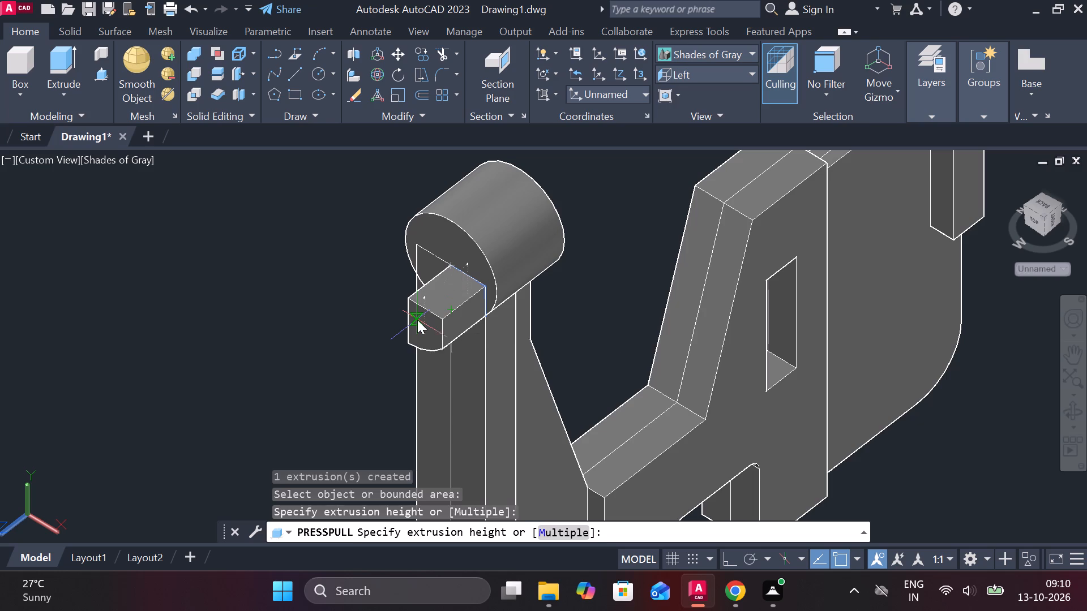
left_click(429, 265)
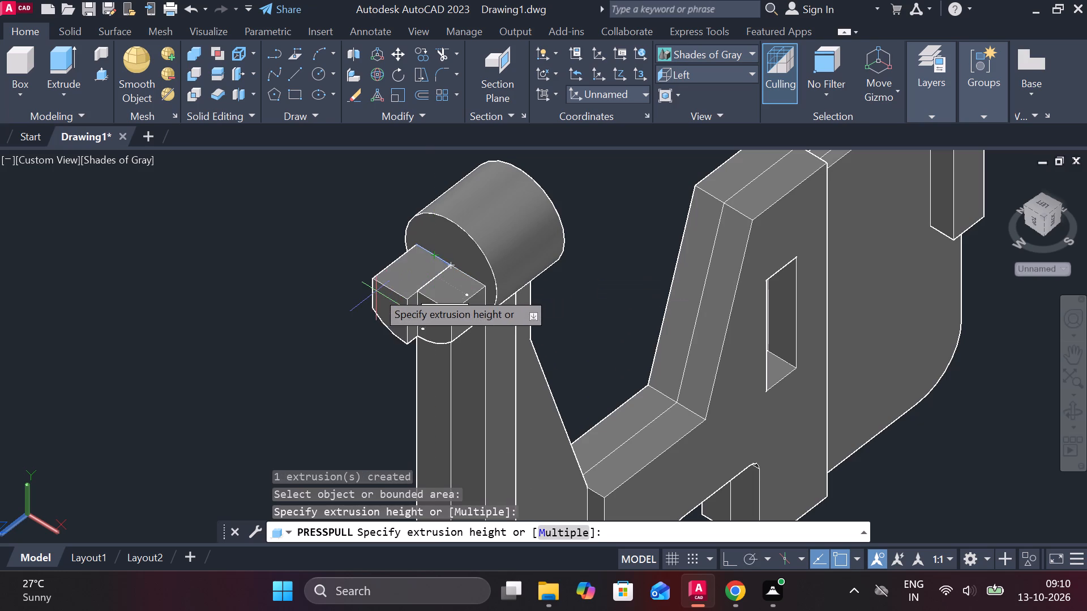
type("10")
key("Return")
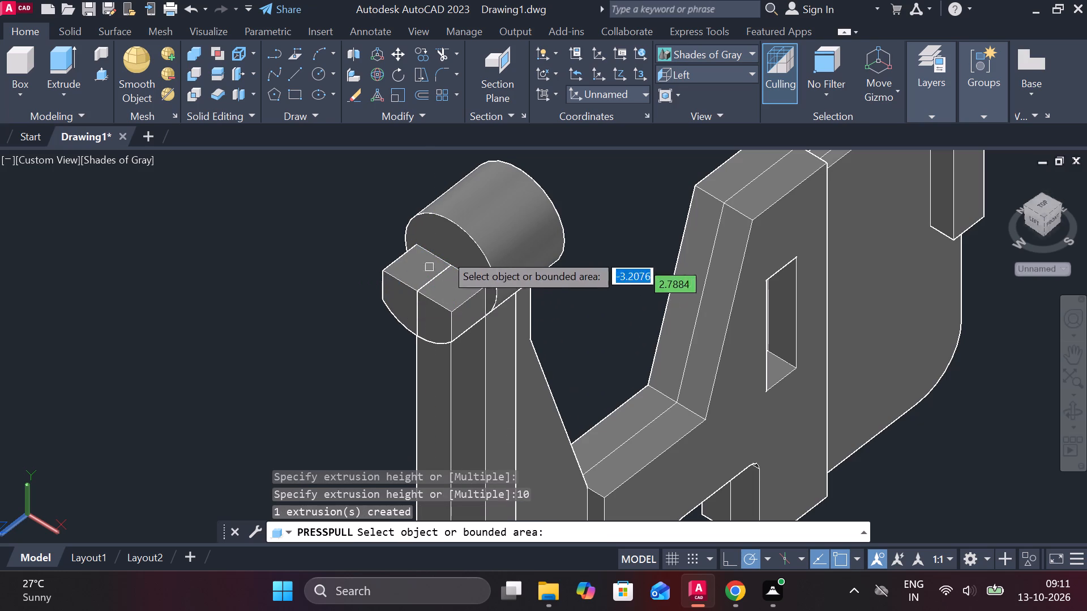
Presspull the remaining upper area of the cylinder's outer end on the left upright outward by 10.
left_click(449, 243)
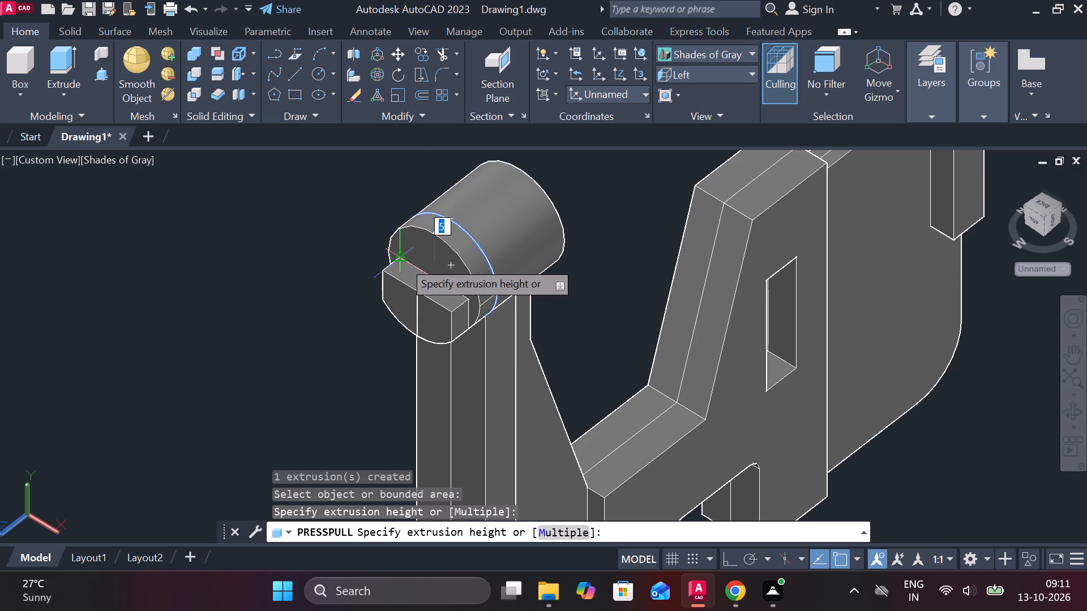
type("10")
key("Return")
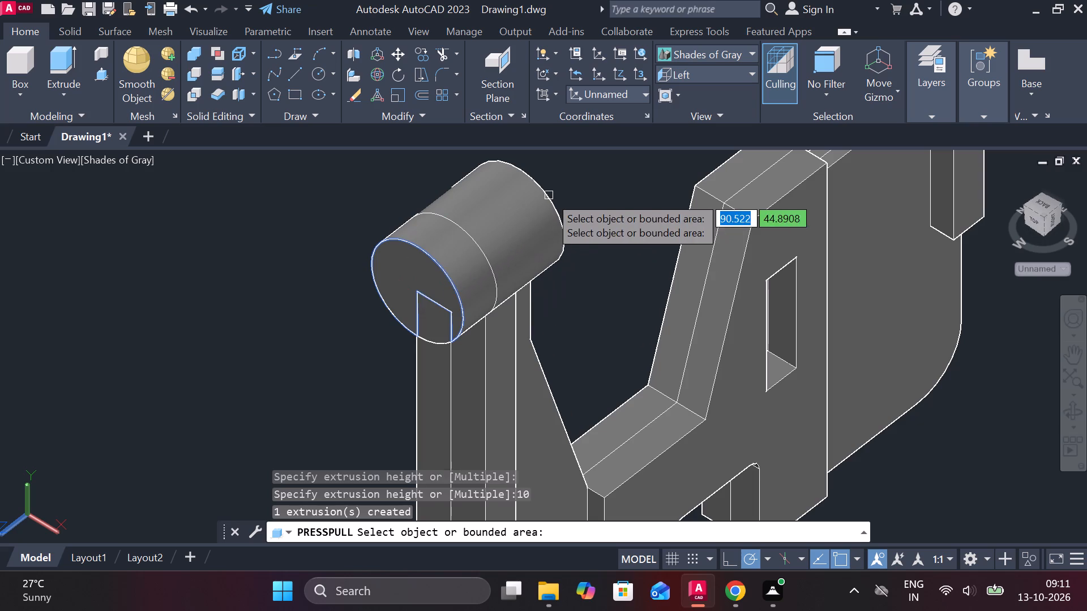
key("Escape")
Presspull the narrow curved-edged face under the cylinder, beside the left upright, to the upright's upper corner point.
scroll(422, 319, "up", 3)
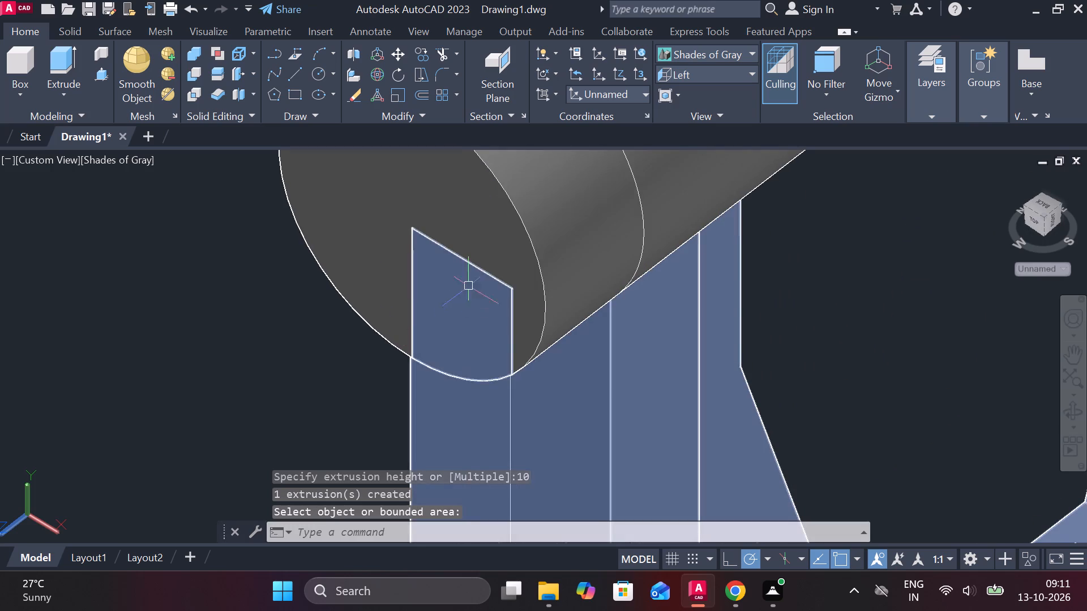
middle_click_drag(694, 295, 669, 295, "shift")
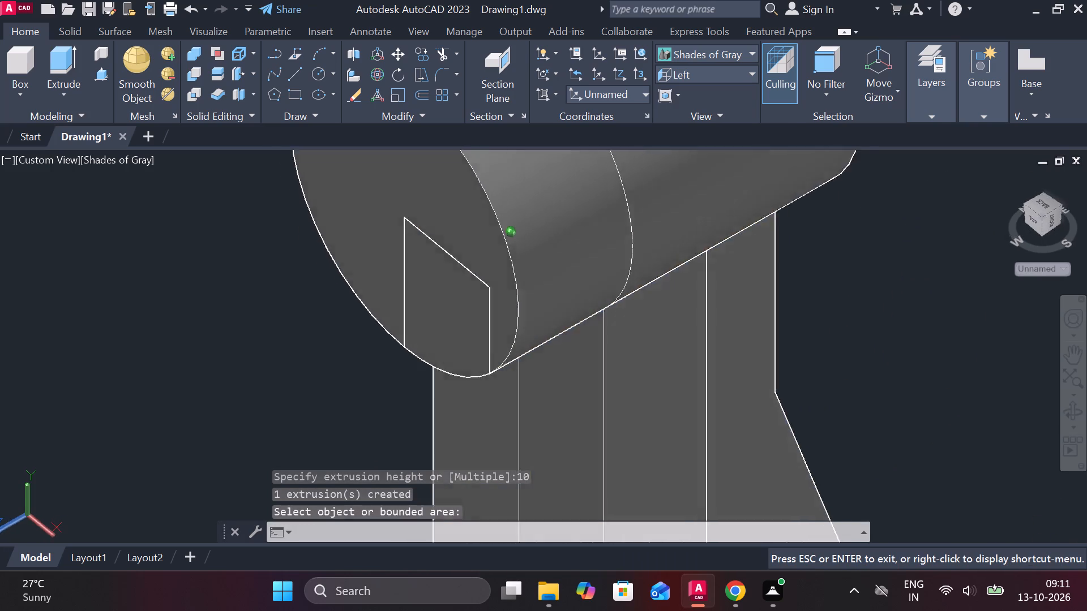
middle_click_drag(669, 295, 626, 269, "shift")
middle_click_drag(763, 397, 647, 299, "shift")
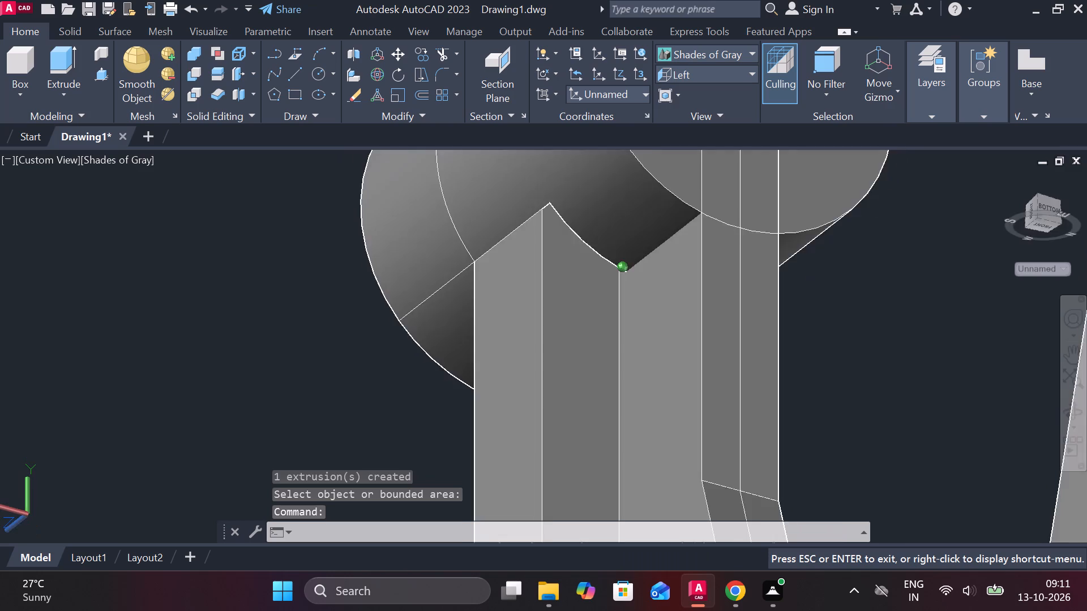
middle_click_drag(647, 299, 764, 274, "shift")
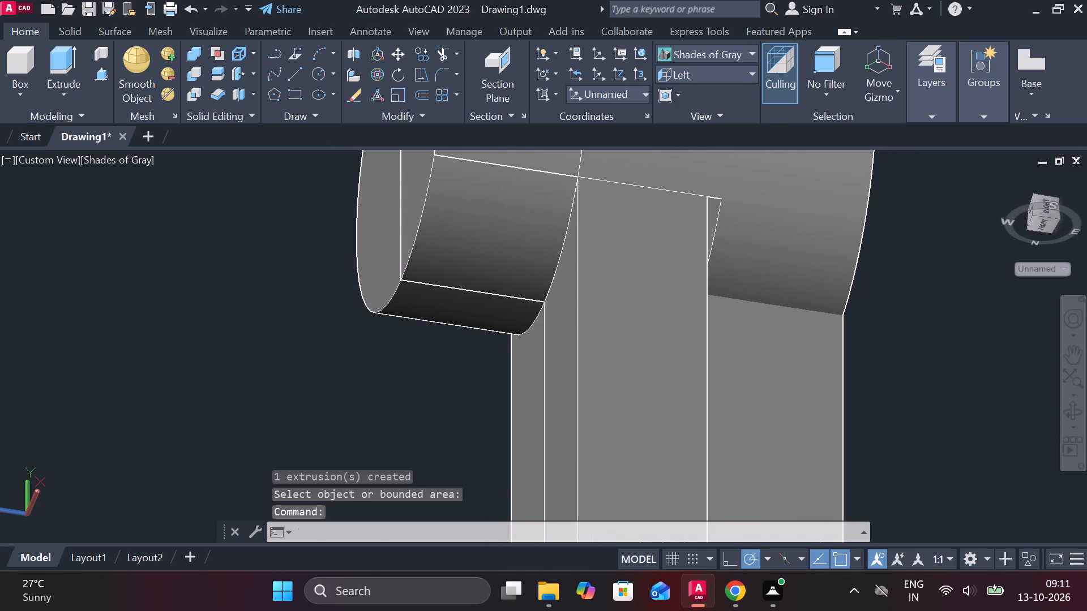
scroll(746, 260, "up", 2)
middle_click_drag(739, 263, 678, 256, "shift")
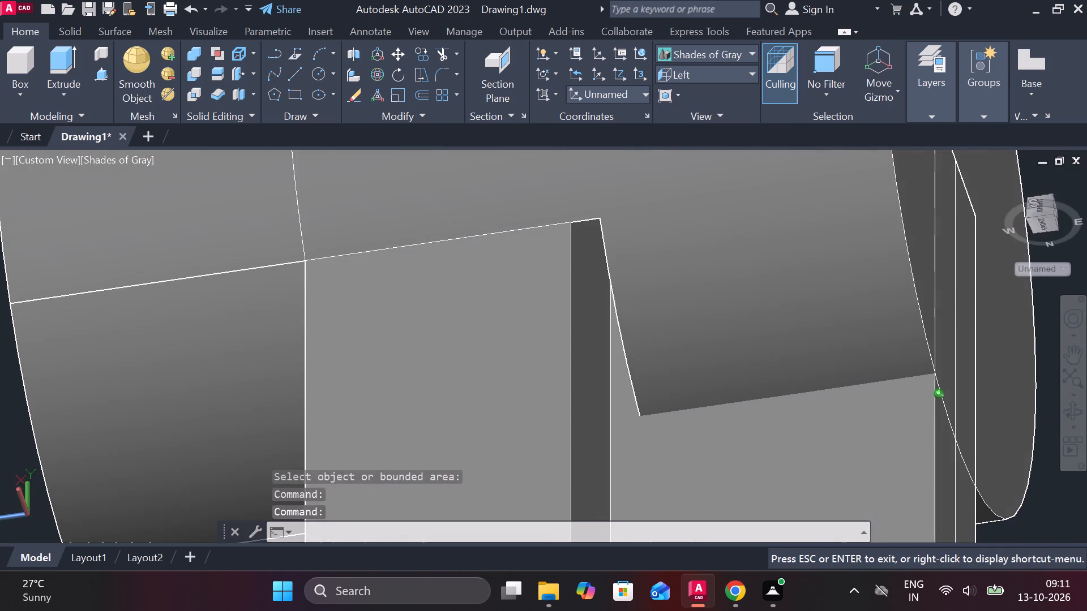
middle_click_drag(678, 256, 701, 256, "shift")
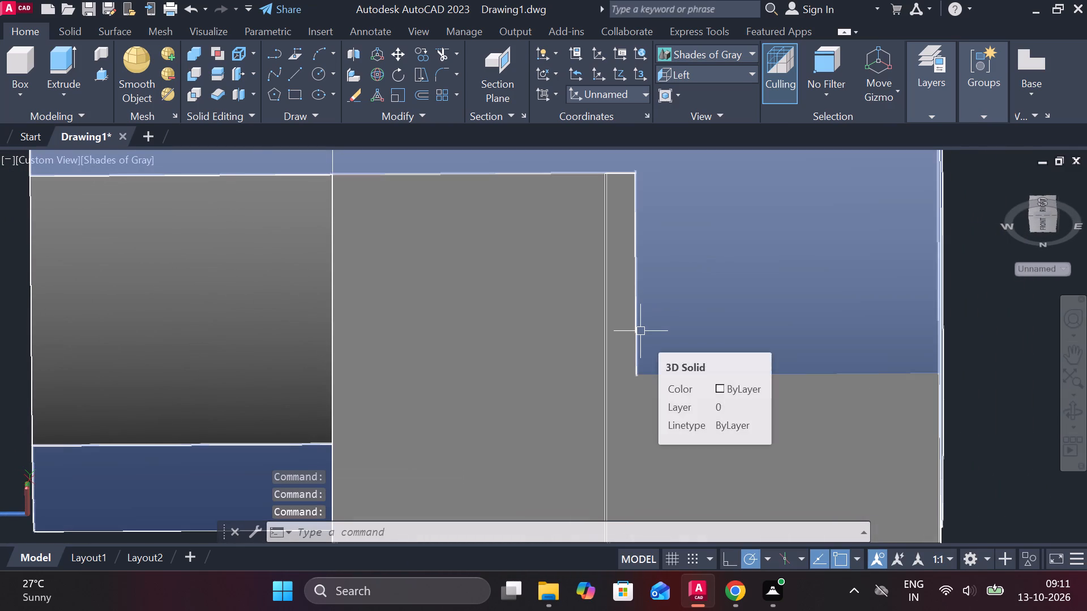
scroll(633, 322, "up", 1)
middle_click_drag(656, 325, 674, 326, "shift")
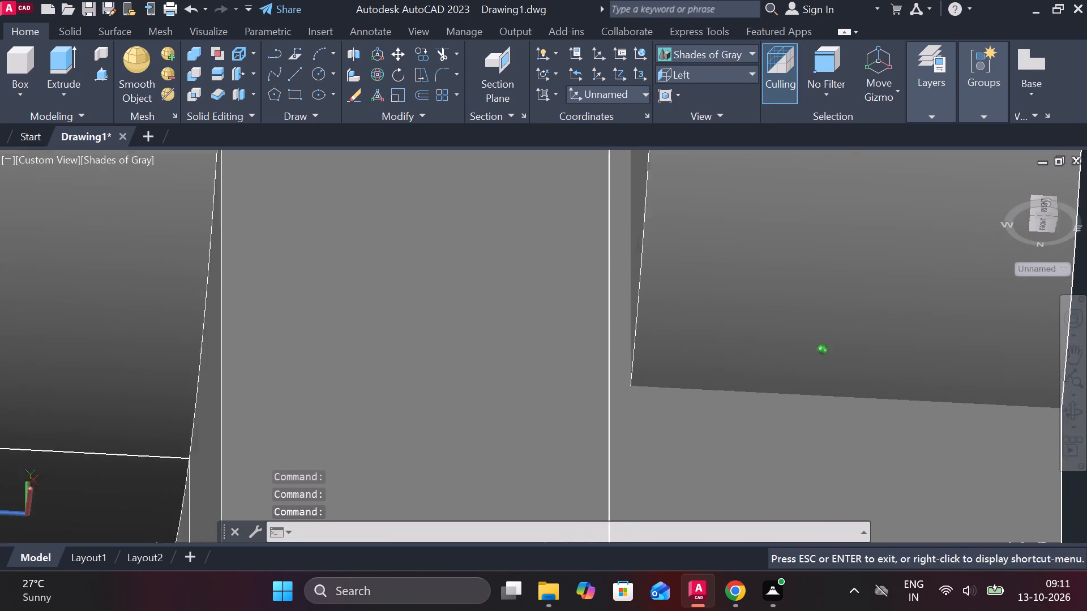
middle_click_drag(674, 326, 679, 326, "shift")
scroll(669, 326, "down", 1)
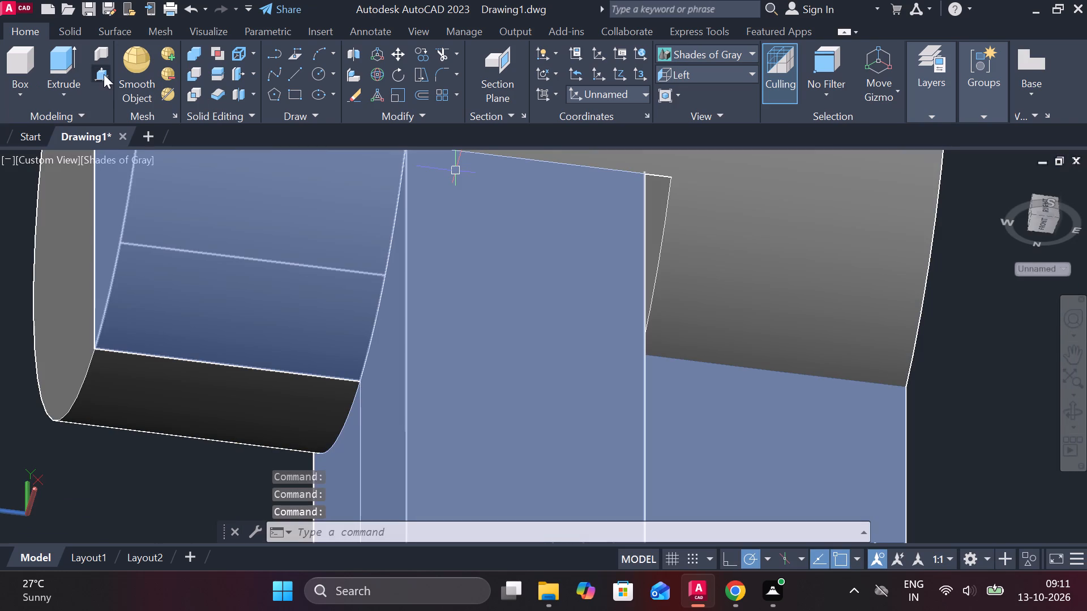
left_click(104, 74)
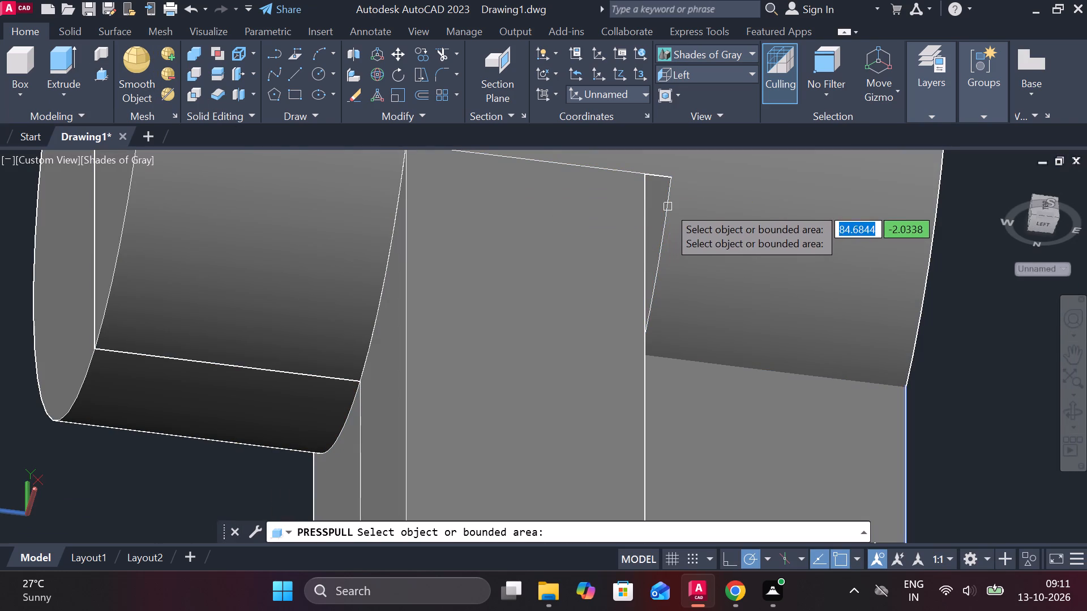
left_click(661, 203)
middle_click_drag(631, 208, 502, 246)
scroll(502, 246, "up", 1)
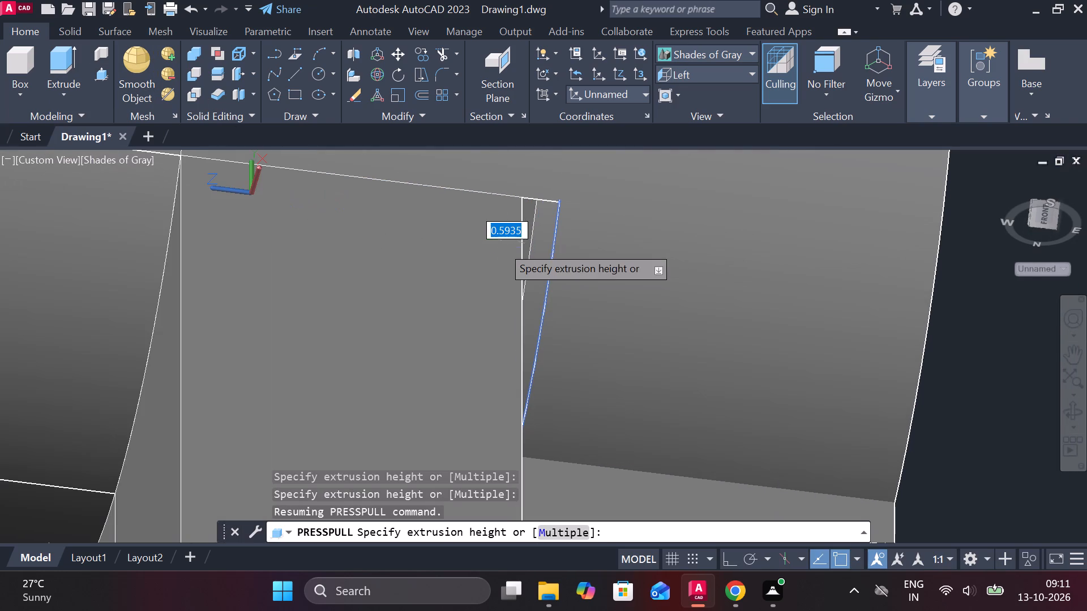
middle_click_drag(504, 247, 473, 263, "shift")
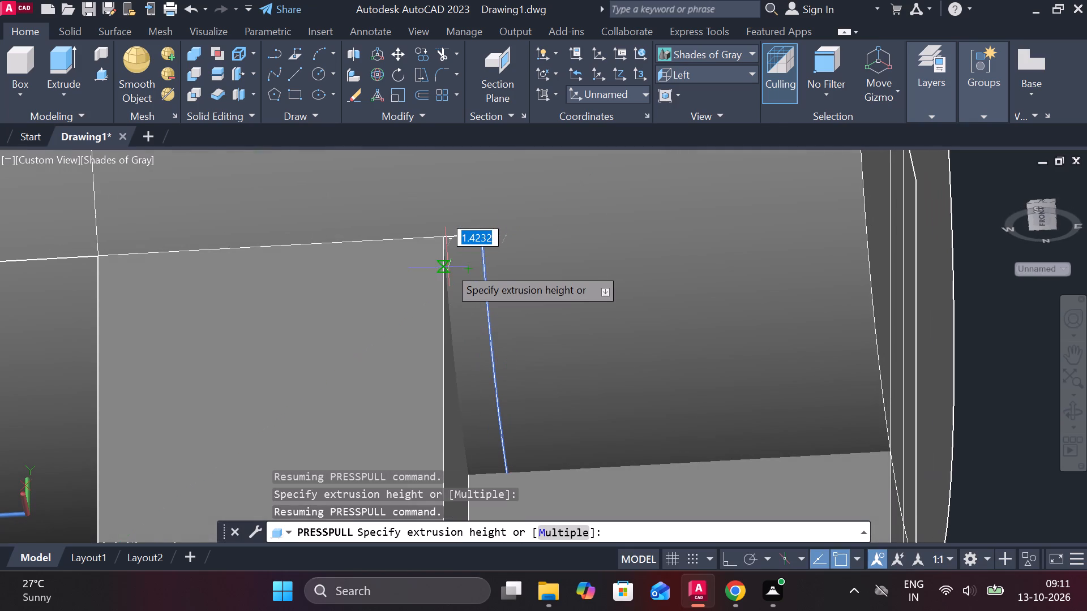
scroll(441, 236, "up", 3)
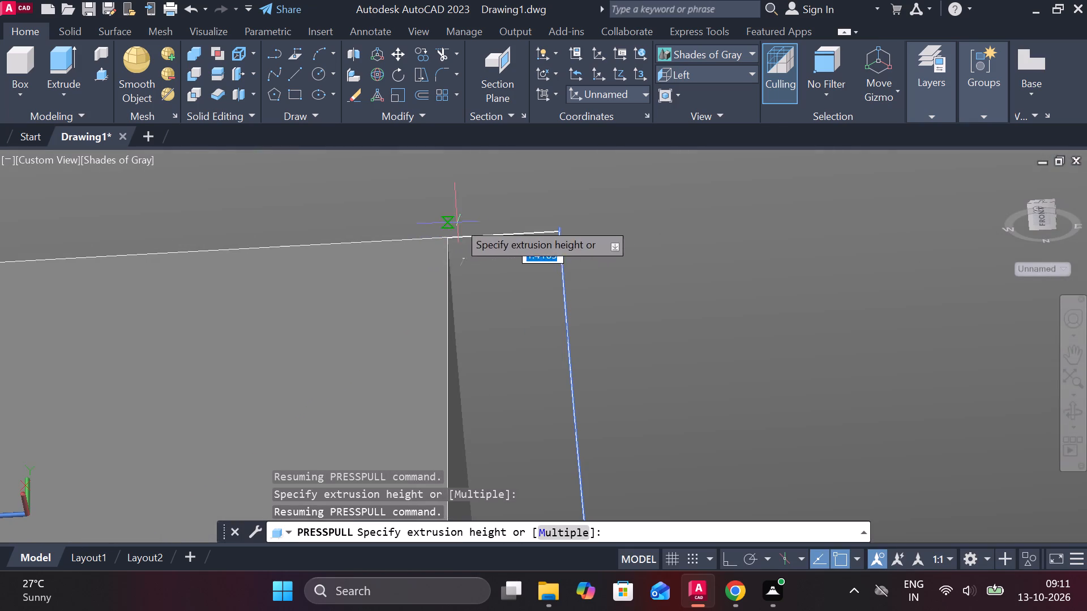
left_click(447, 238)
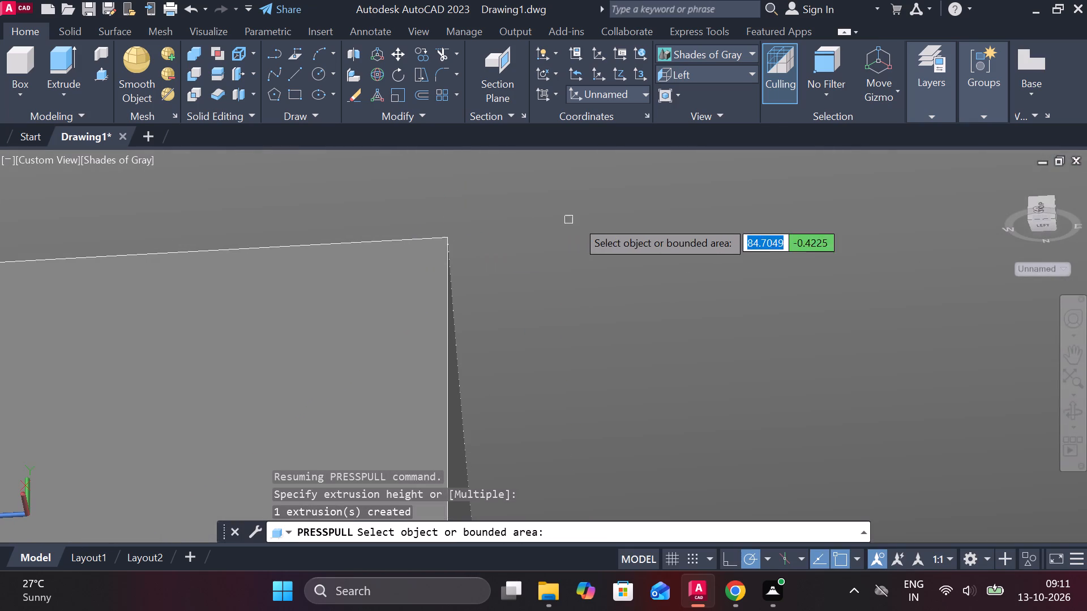
Examine the cylinder on the left upright and its joints with the upright and rib from several sides.
scroll(601, 222, "down", 3)
middle_click_drag(649, 283, 558, 272, "shift")
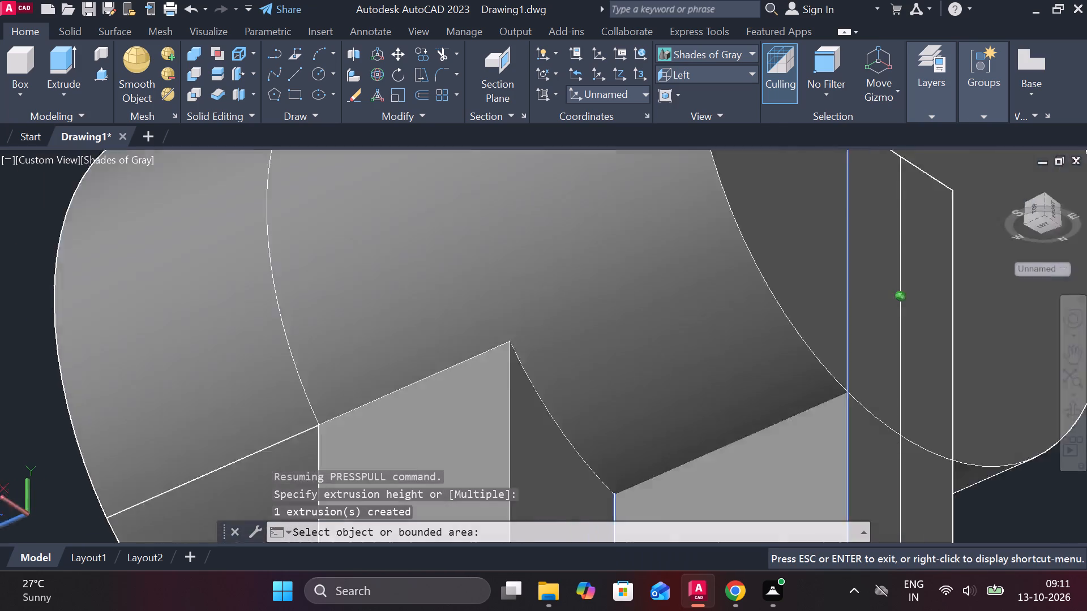
middle_click_drag(558, 272, 465, 281, "shift")
scroll(640, 286, "down", 2)
middle_click_drag(711, 305, 587, 275, "shift")
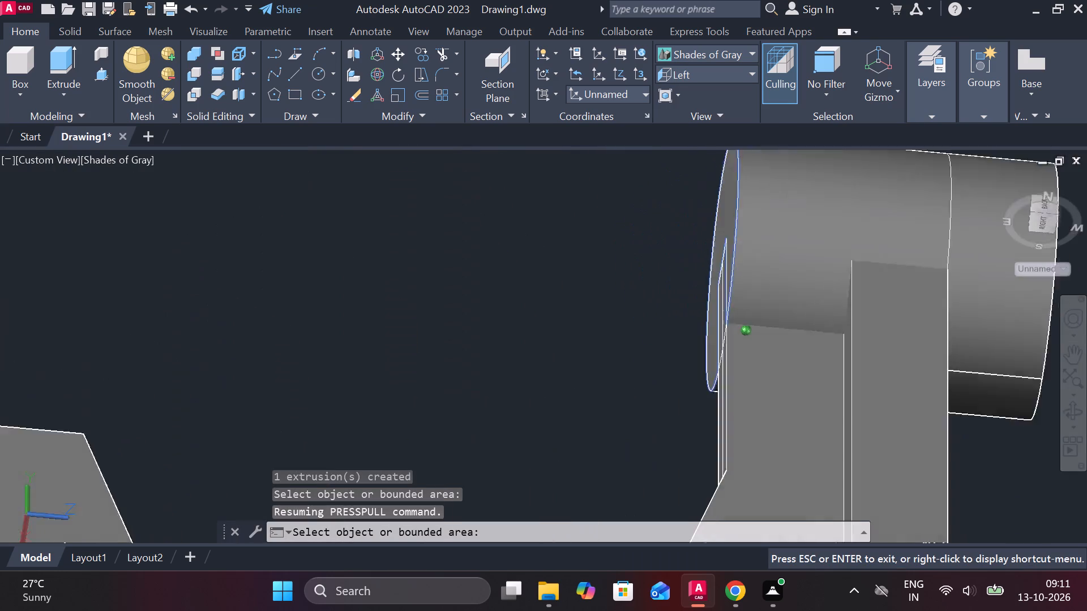
middle_click_drag(587, 275, 571, 361, "shift")
middle_click_drag(594, 329, 518, 324)
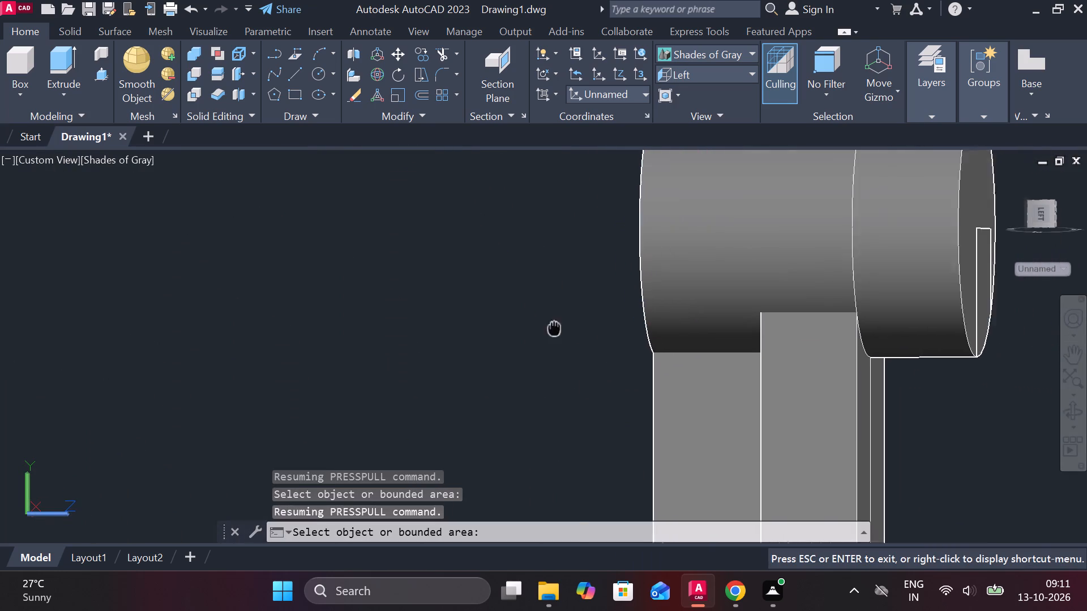
middle_click_drag(518, 324, 417, 316)
scroll(434, 294, "down", 1)
middle_click_drag(781, 313, 653, 317)
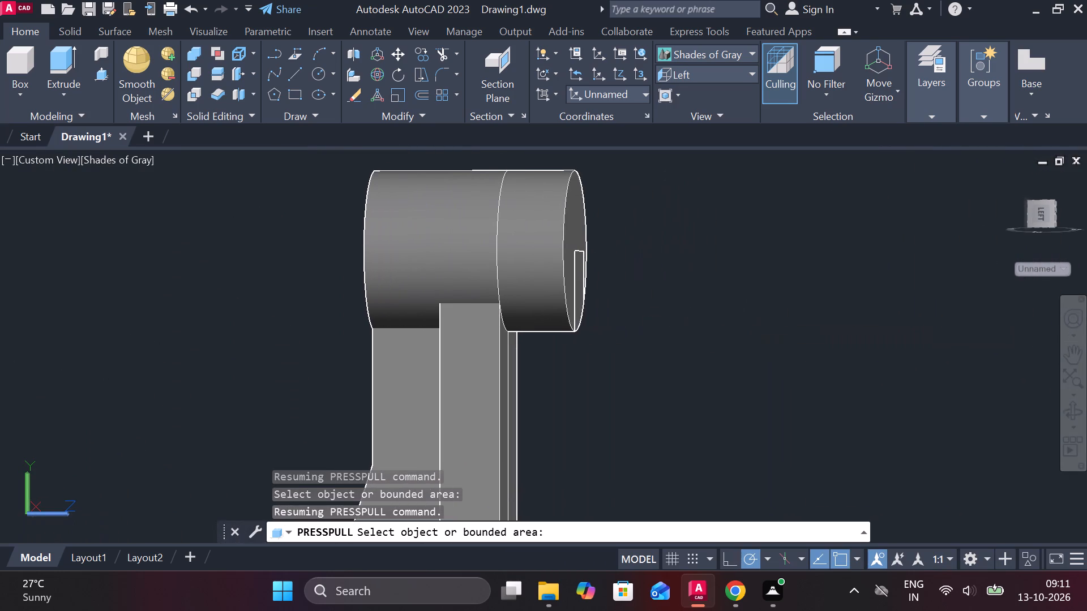
scroll(656, 317, "down", 1)
key("Escape")
middle_click_drag(744, 294, 612, 315, "shift")
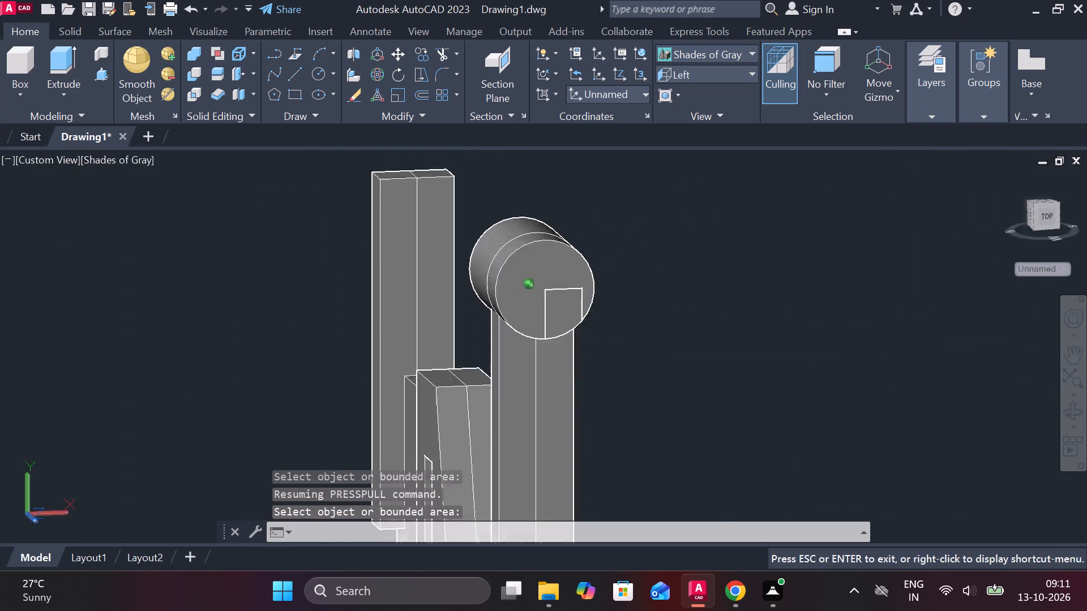
middle_click_drag(612, 315, 508, 287, "shift")
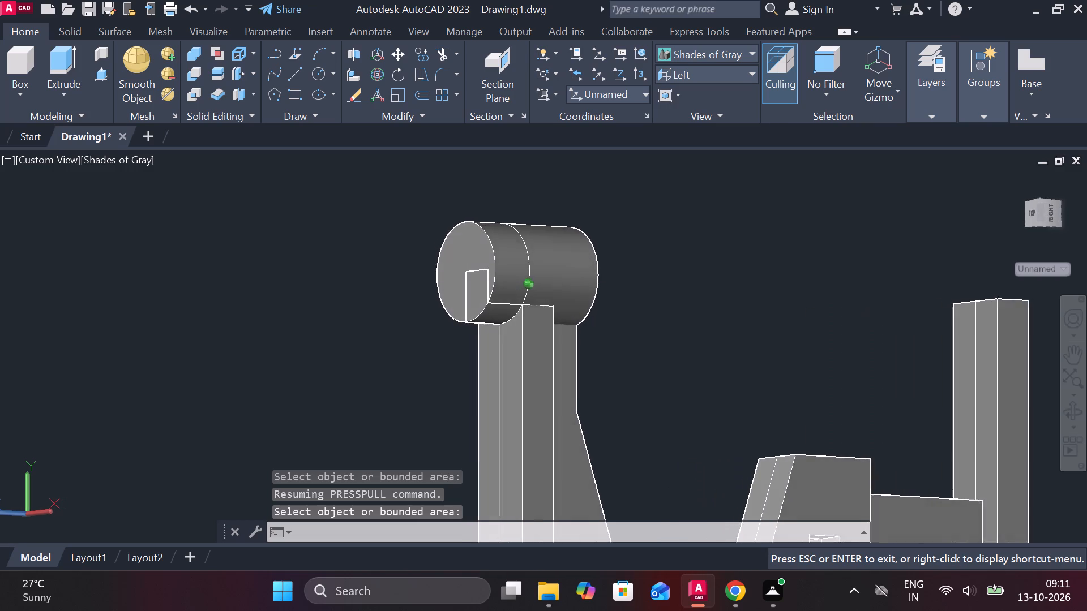
middle_click_drag(508, 287, 504, 287, "shift")
scroll(498, 305, "up", 2)
left_click(506, 302)
key("Escape")
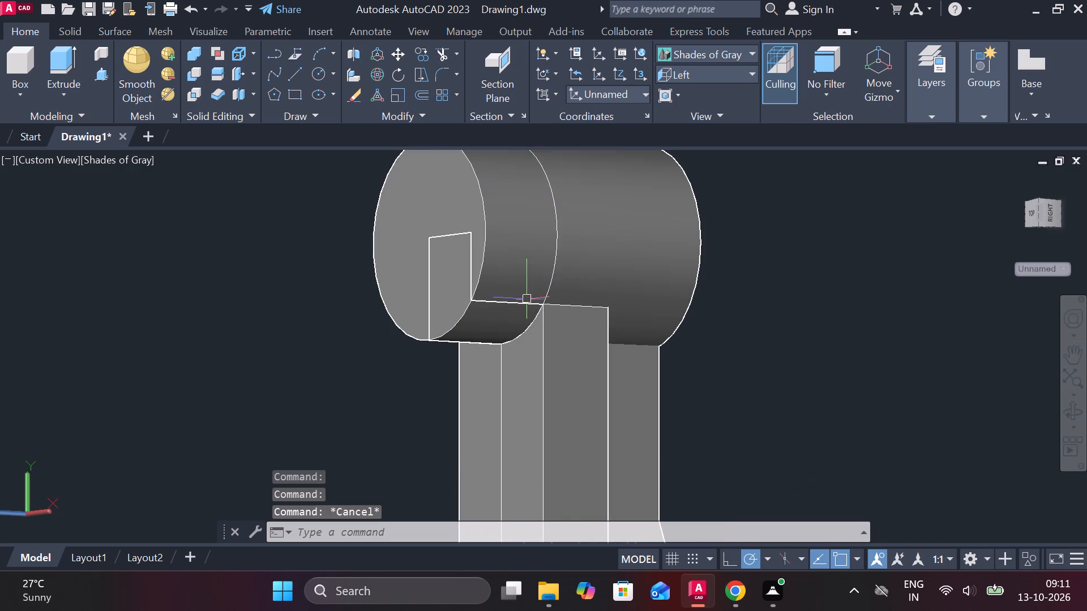
scroll(735, 286, "down", 2)
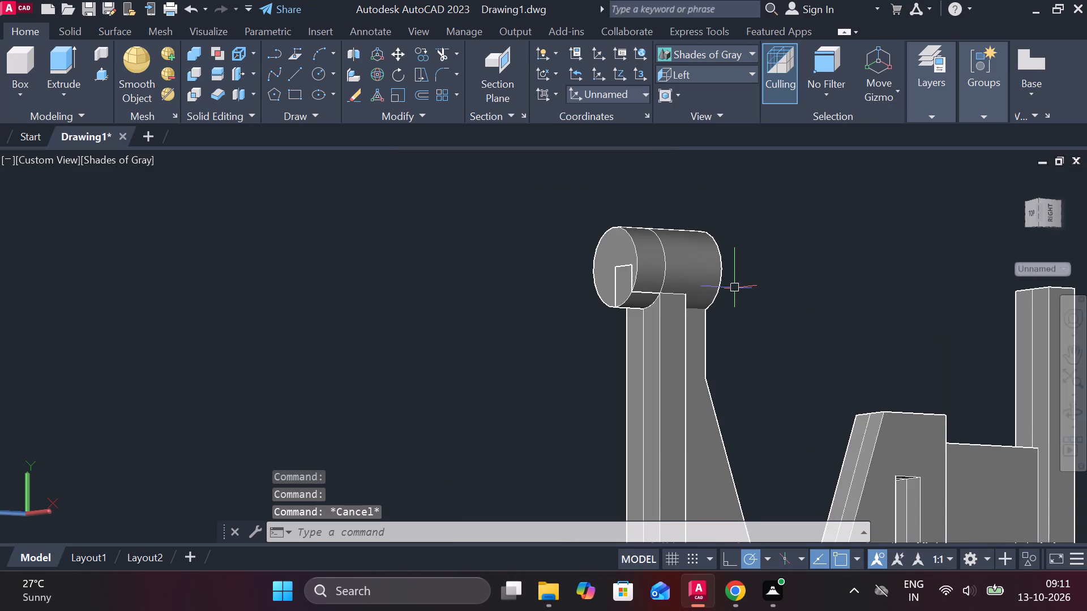
scroll(735, 289, "down", 1)
middle_click_drag(742, 366, 666, 362, "shift")
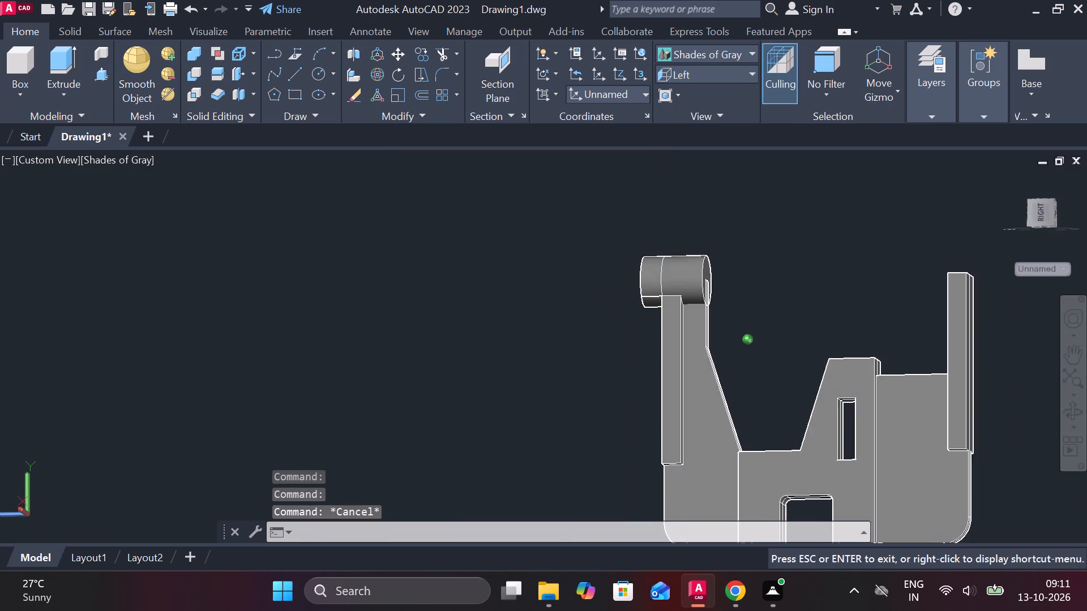
middle_click_drag(666, 362, 695, 362, "shift")
scroll(686, 320, "up", 1)
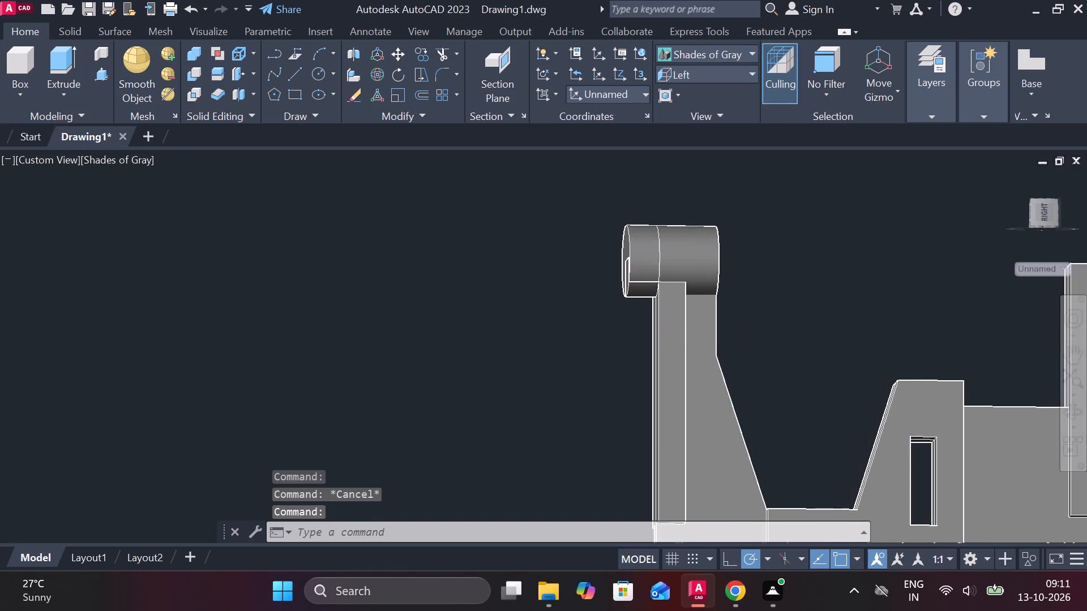
scroll(686, 320, "down", 2)
scroll(691, 320, "up", 4)
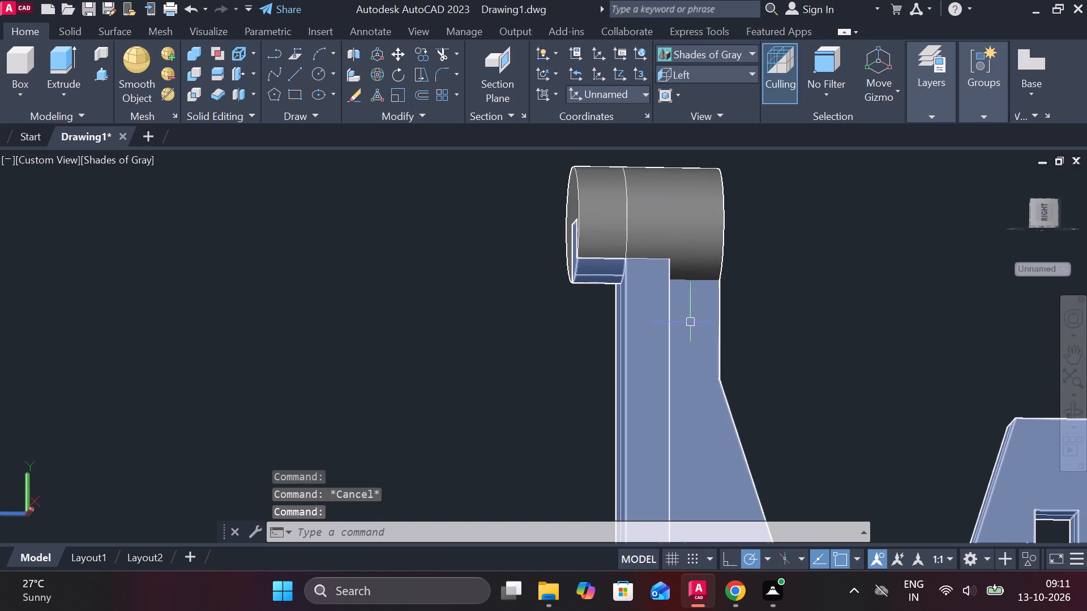
Undo the cylinder, the 3D solids and the last trim, back to the 2D profile in the front view.
key("ctrl+z")
key("ctrl+z")
key("ctrl+z")
key("ctrl+z")
key("ctrl+z")
key("ctrl+z")
key("ctrl+z")
key("ctrl+z")
key("ctrl+z")
key("ctrl+z")
key("ctrl+z")
key("ctrl+z")
key("ctrl+z")
key("ctrl+z")
key("ctrl+z")
key("ctrl+z")
key("ctrl+z")
key("ctrl+z")
key("ctrl+z")
key("ctrl+z")
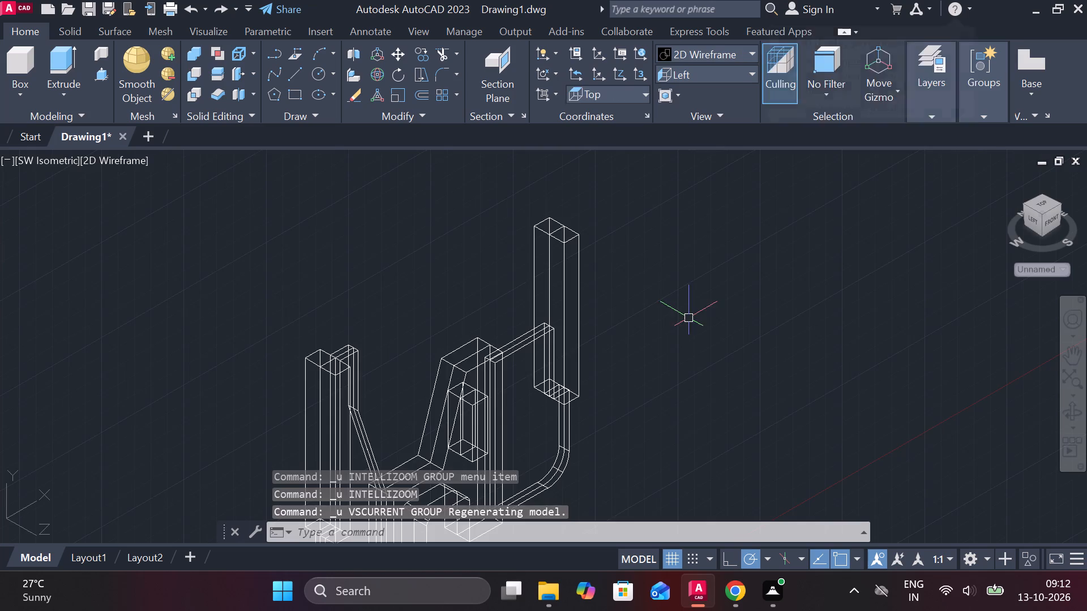
key("ctrl+z")
key("ctrl+z")
key("ctrl+z")
key("ctrl+z")
key("ctrl+z")
key("ctrl+z")
key("ctrl+z")
key("ctrl+z")
key("ctrl+z")
key("ctrl+z")
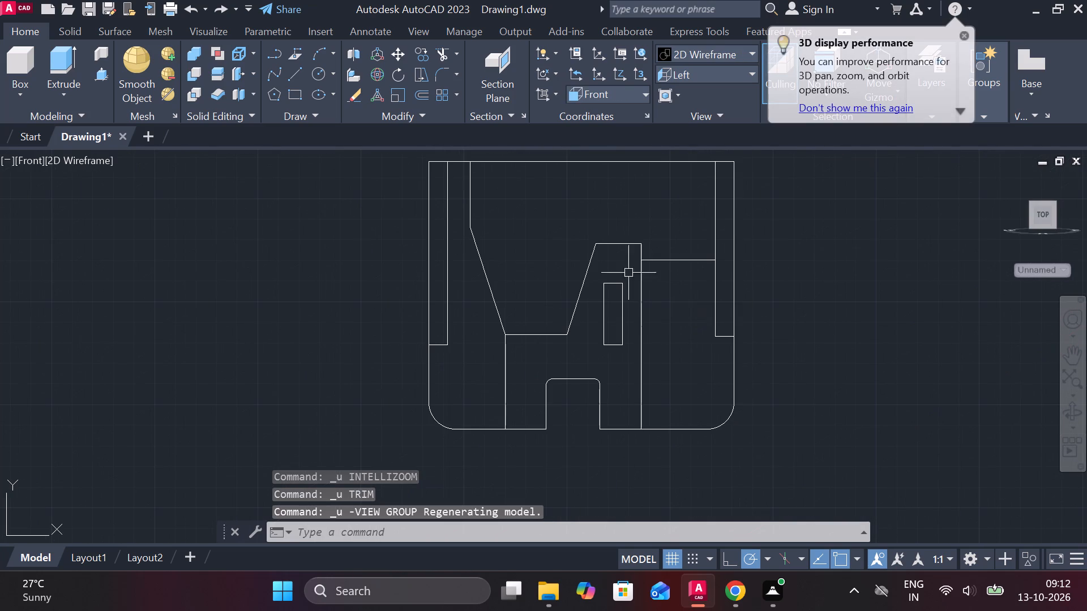
Offset the profile's top horizontal line downward by 12.
middle_click_drag(560, 234, 549, 327)
left_click(525, 252)
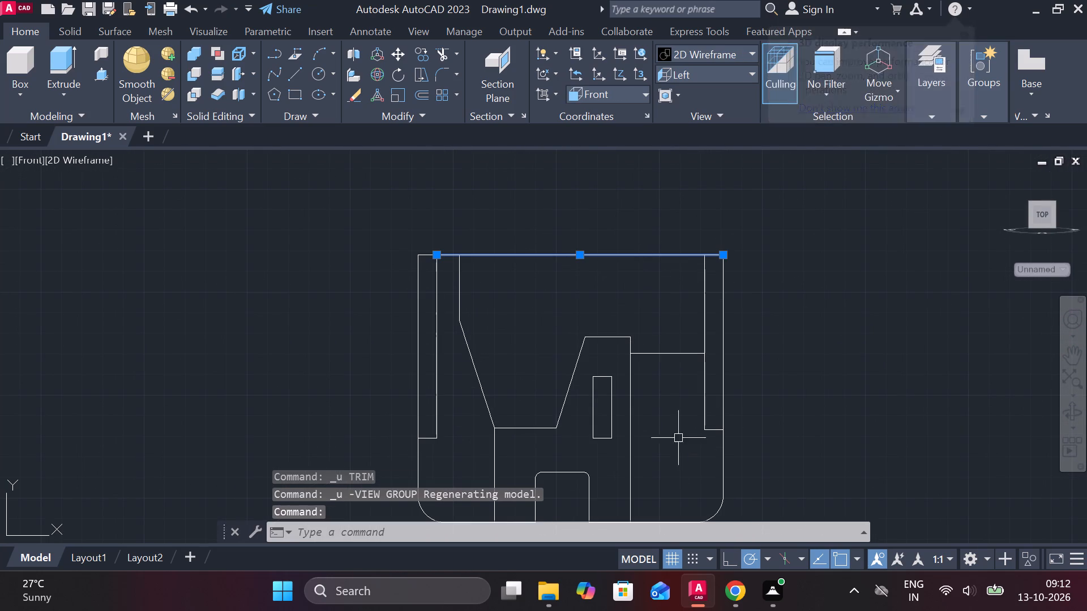
key("o")
key("Return")
key("Return")
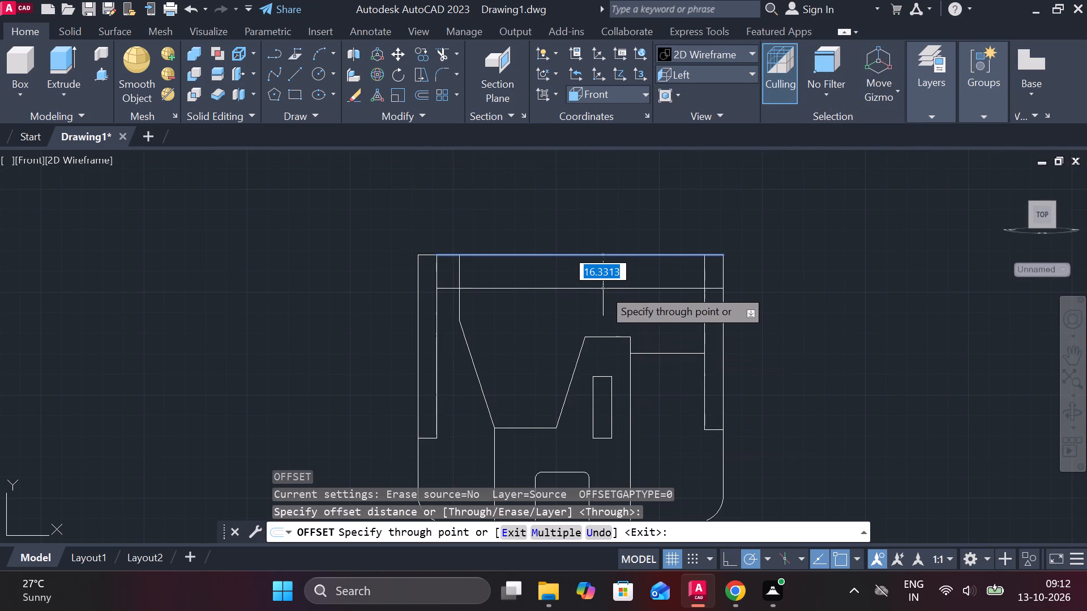
type("12")
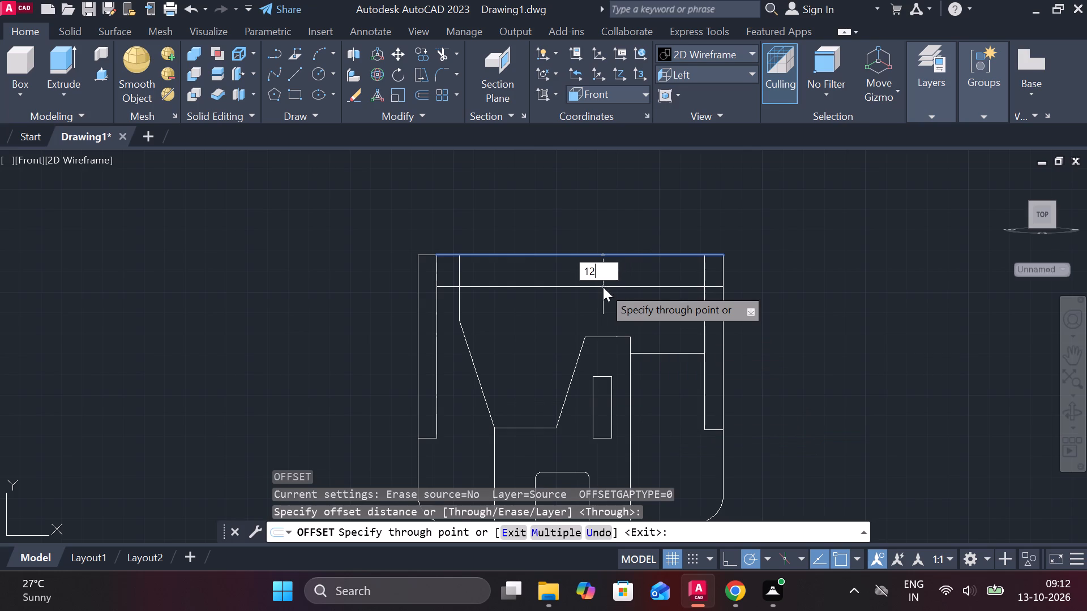
key("space")
key("Escape")
Trim away the original top line and the vertical line ends above the offset line, leaving the left upright's outer strip.
type("tr")
key("space")
left_click_drag(733, 266, 630, 253)
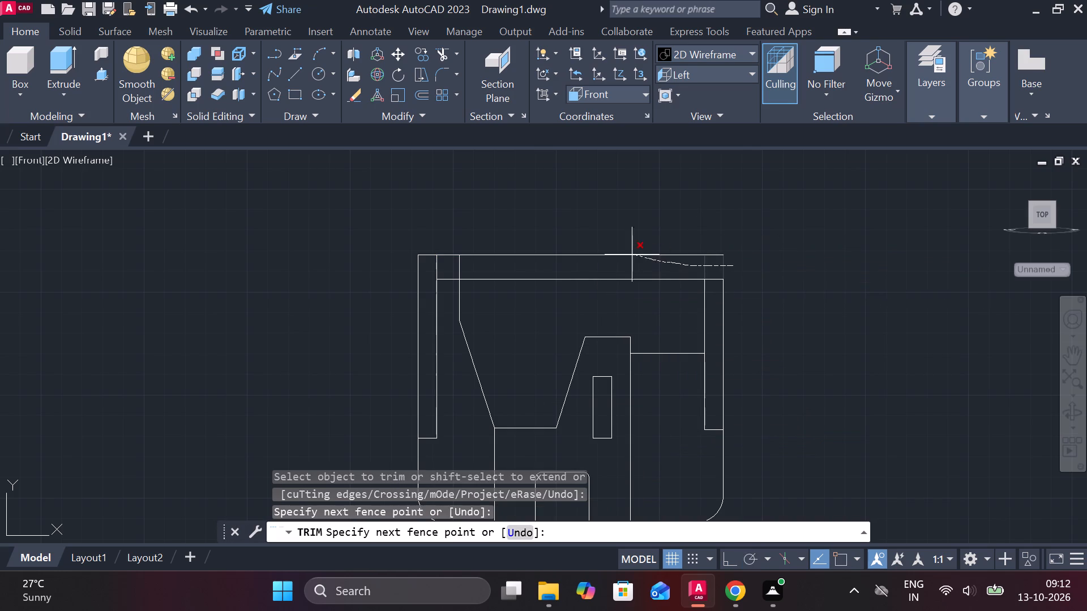
left_click_drag(630, 253, 442, 263)
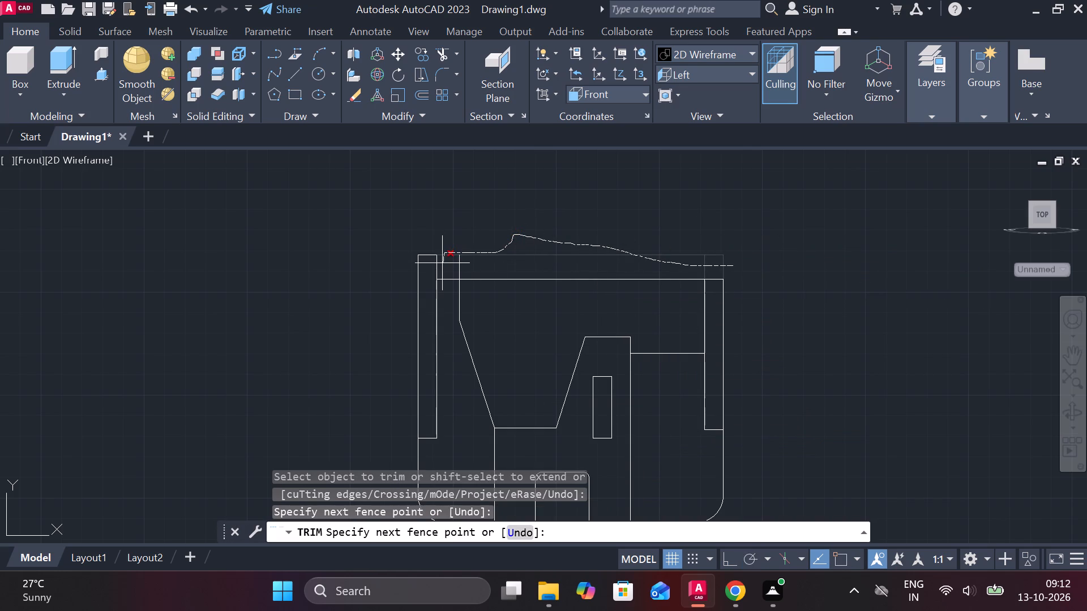
left_click_drag(442, 263, 485, 272)
key("Escape")
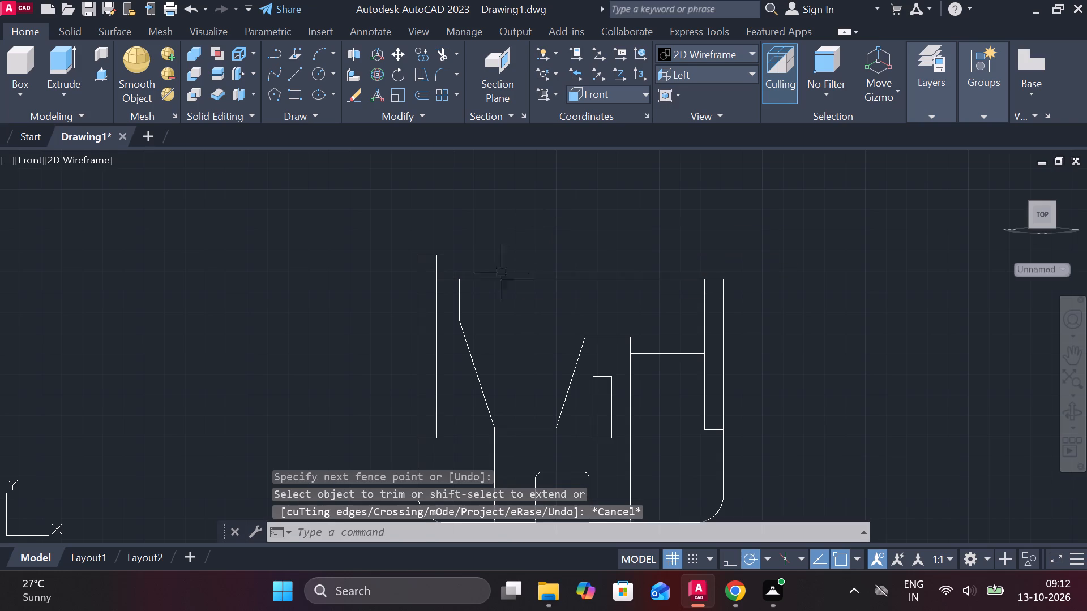
Stretch the left end of the offset top line outward past the left upright's outer edge.
left_click(480, 286)
key("Escape")
left_click(506, 275)
left_click(529, 279)
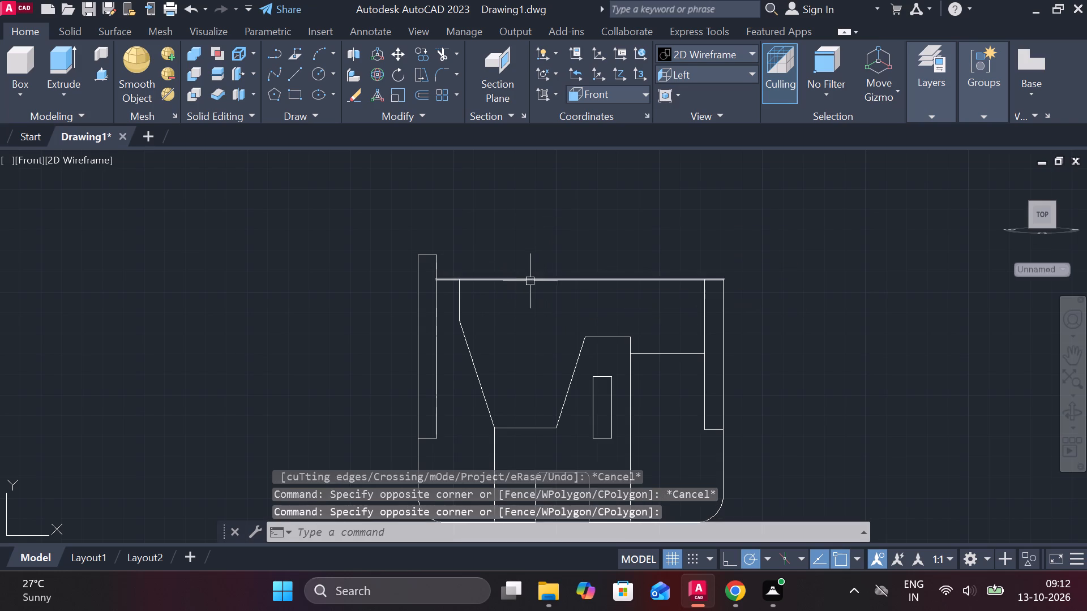
left_click(531, 281)
double_click(436, 279)
left_click(373, 281)
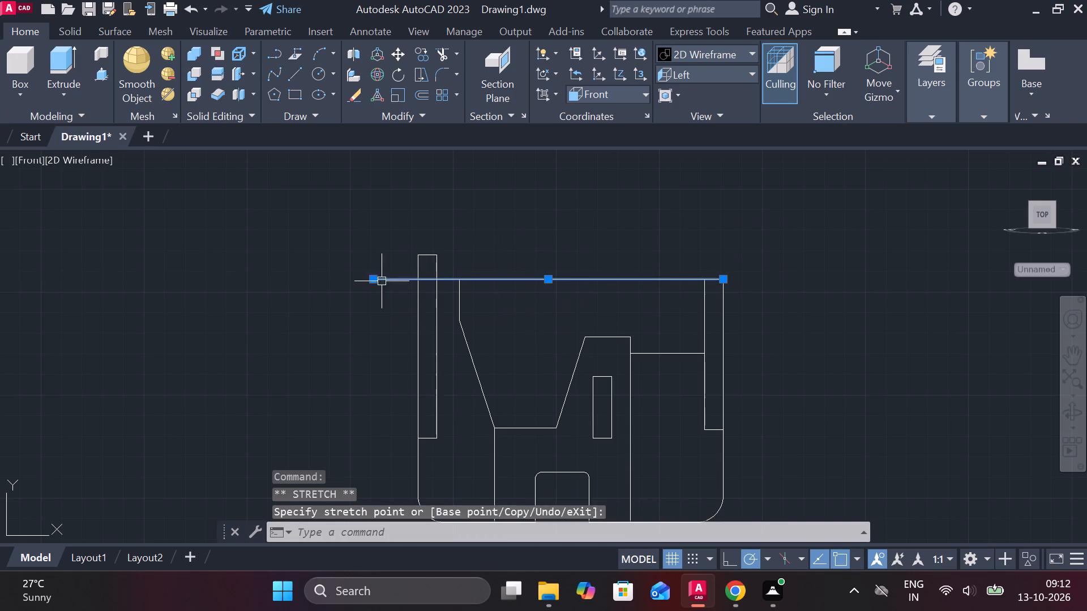
key("Escape")
Trim away the left upright's outer strip above the stretched line, including its short top edge.
type("tr")
key("space")
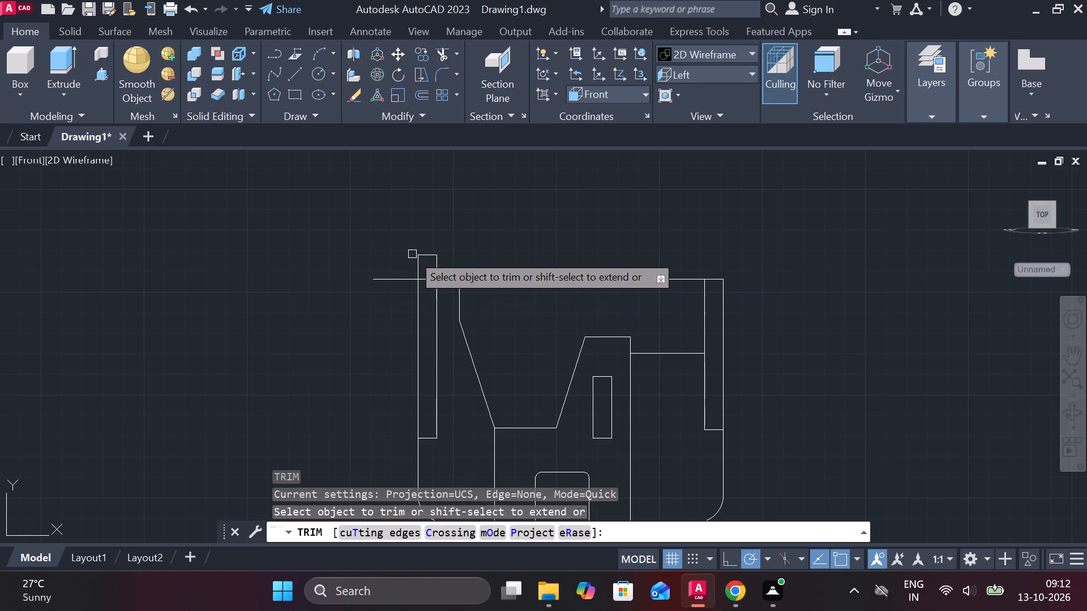
left_click_drag(412, 254, 411, 257)
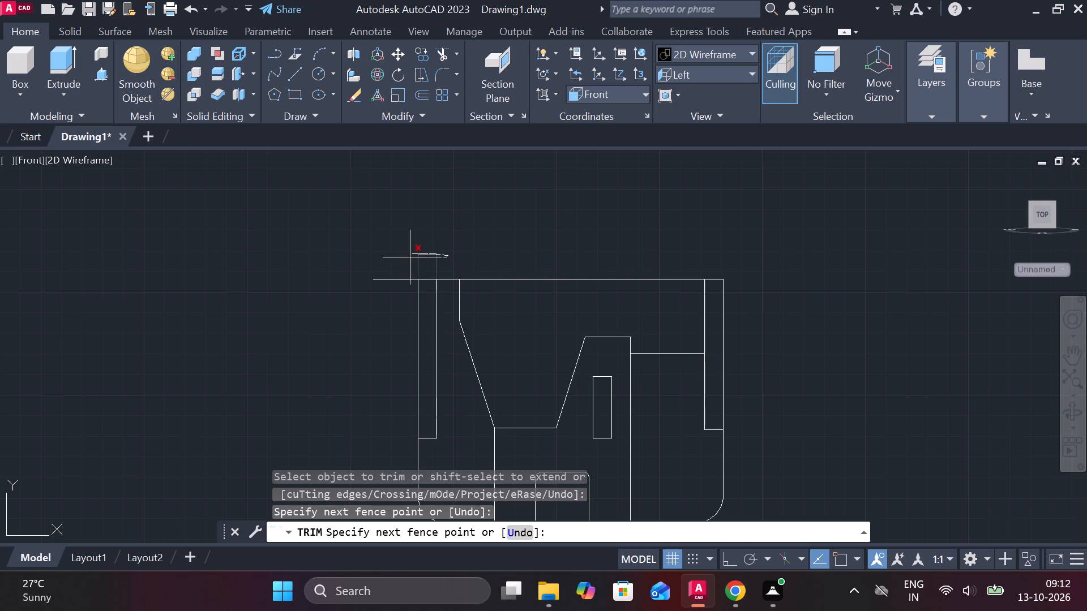
left_click_drag(411, 257, 481, 261)
left_click(481, 261)
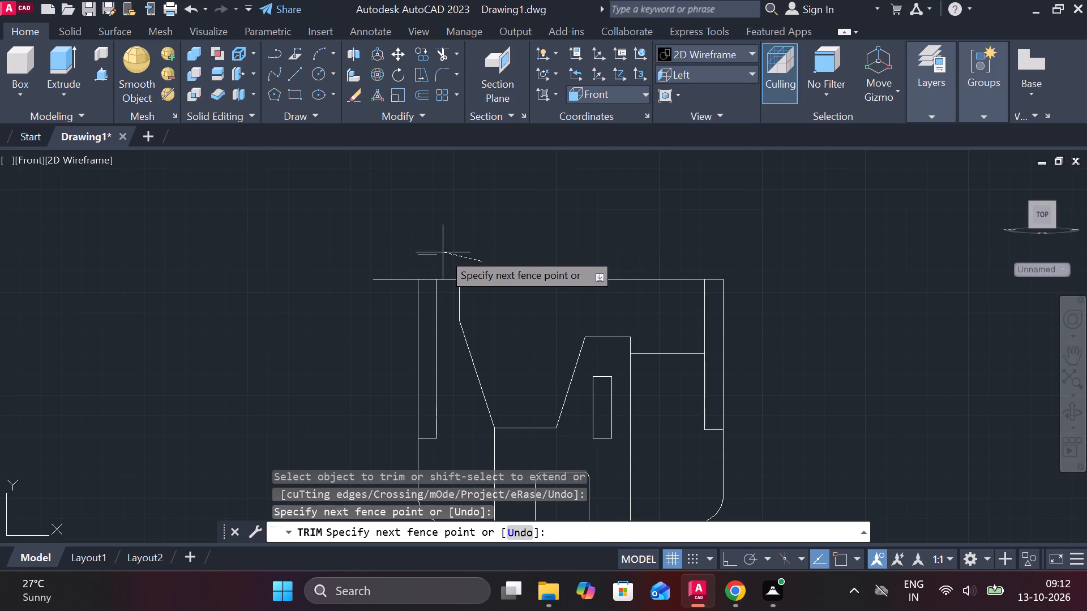
left_click(426, 253)
key("Escape")
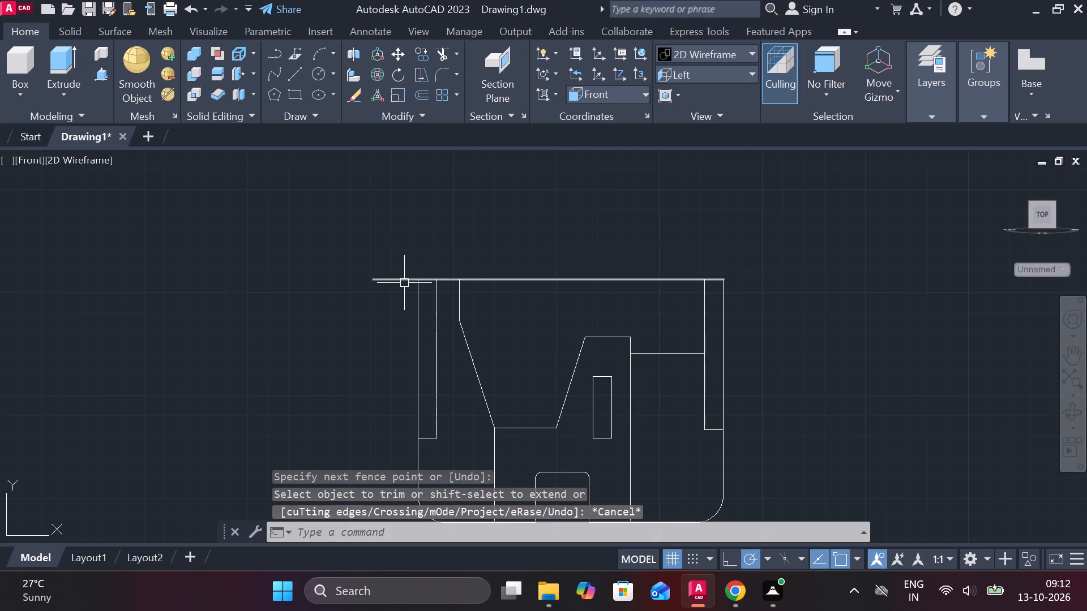
Trim the line's overhang outside the left upright and its span between the left and right uprights.
key("Escape")
type("tr")
key("space")
left_click(394, 282)
left_click_drag(609, 182, 584, 273)
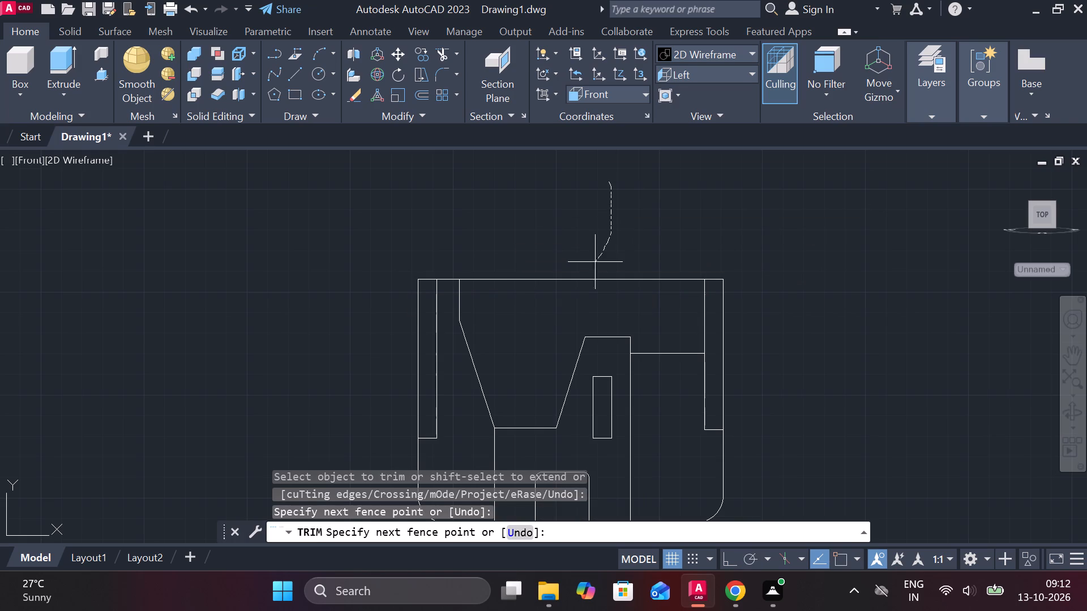
left_click_drag(584, 273, 549, 306)
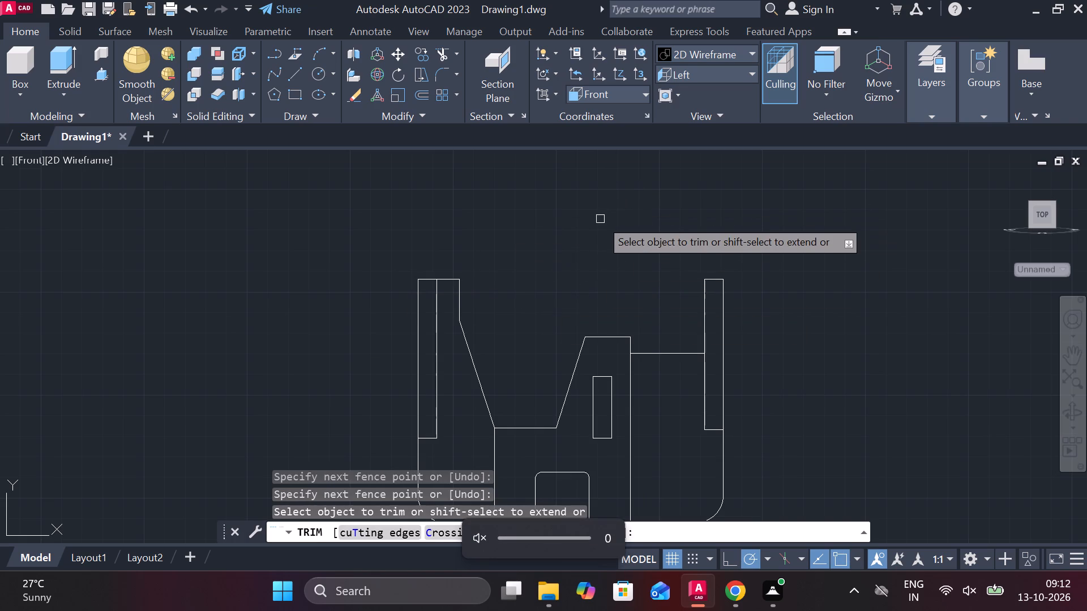
Switch to the SW Isometric view of the trimmed profile.
left_click(700, 79)
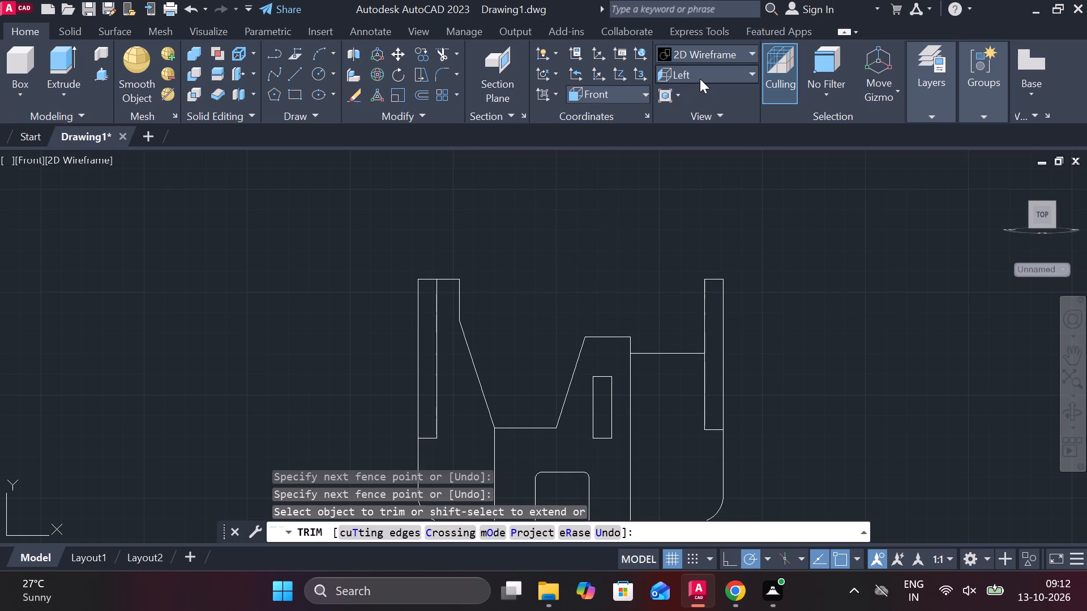
left_click(720, 197)
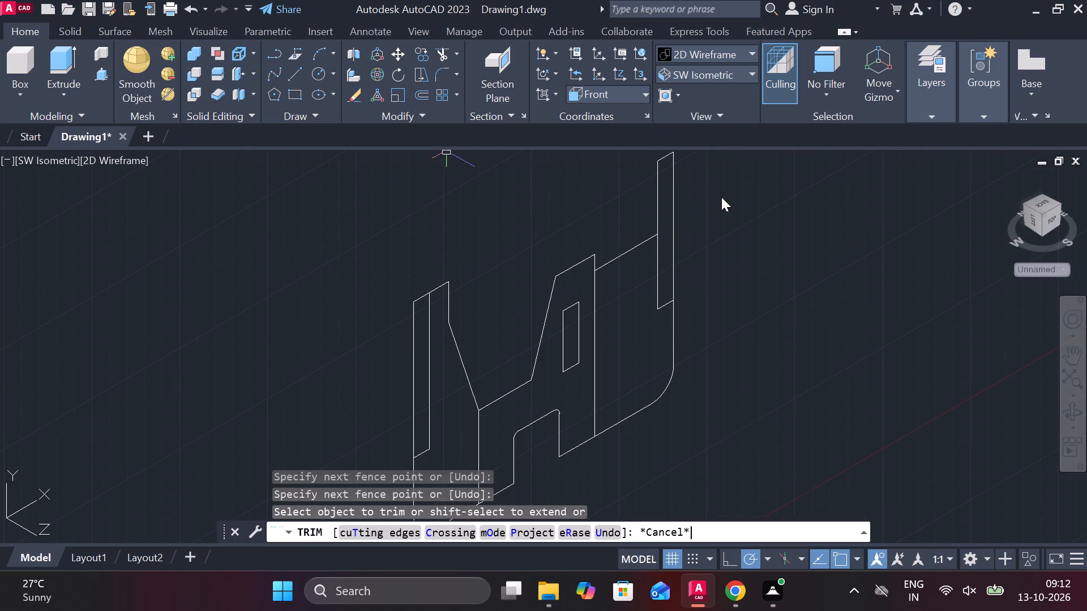
scroll(575, 237, "down", 1)
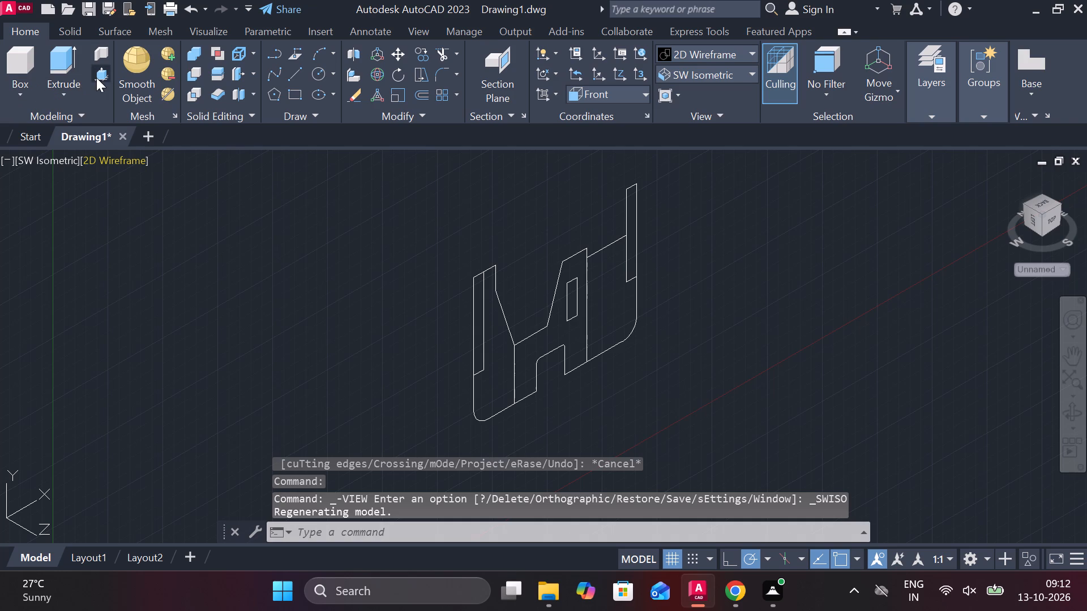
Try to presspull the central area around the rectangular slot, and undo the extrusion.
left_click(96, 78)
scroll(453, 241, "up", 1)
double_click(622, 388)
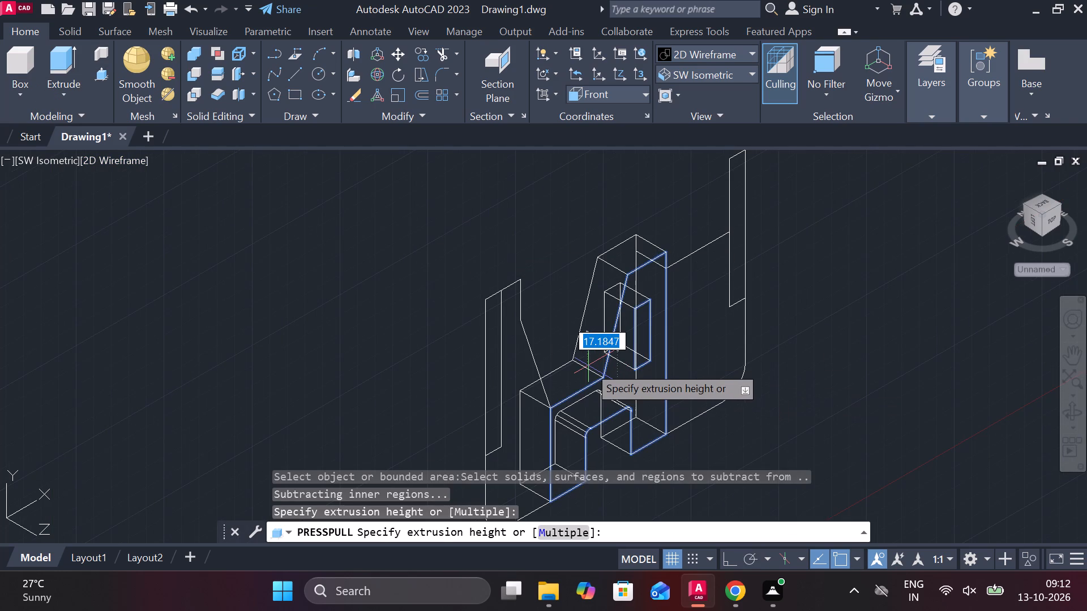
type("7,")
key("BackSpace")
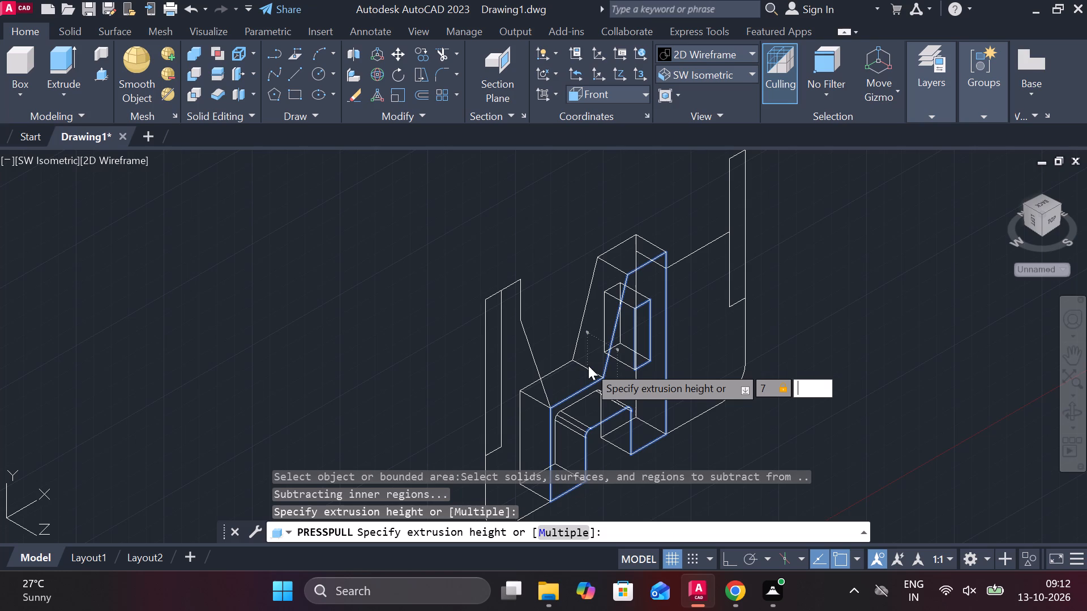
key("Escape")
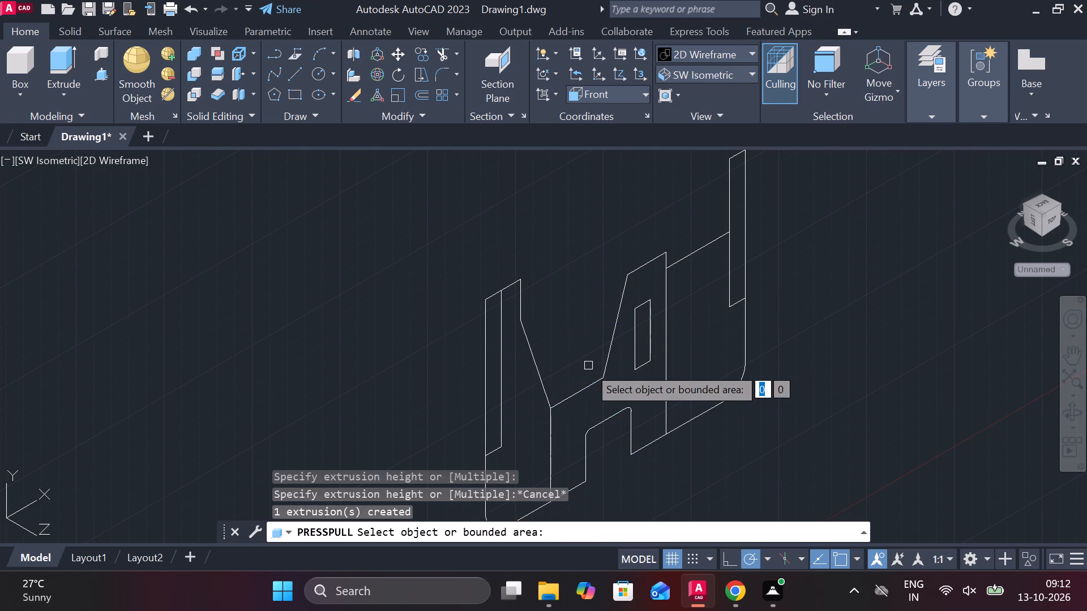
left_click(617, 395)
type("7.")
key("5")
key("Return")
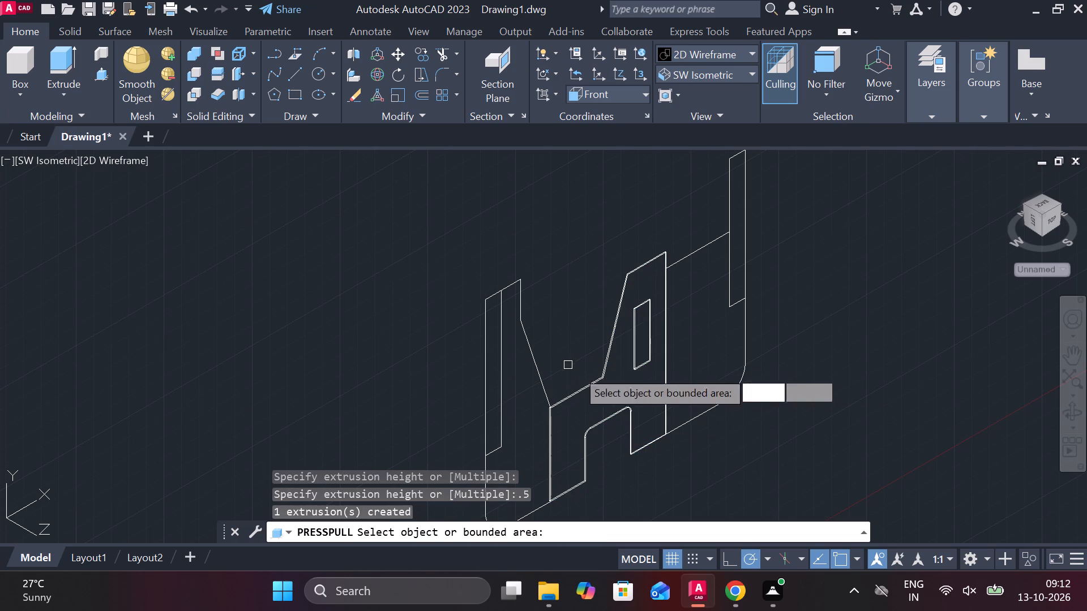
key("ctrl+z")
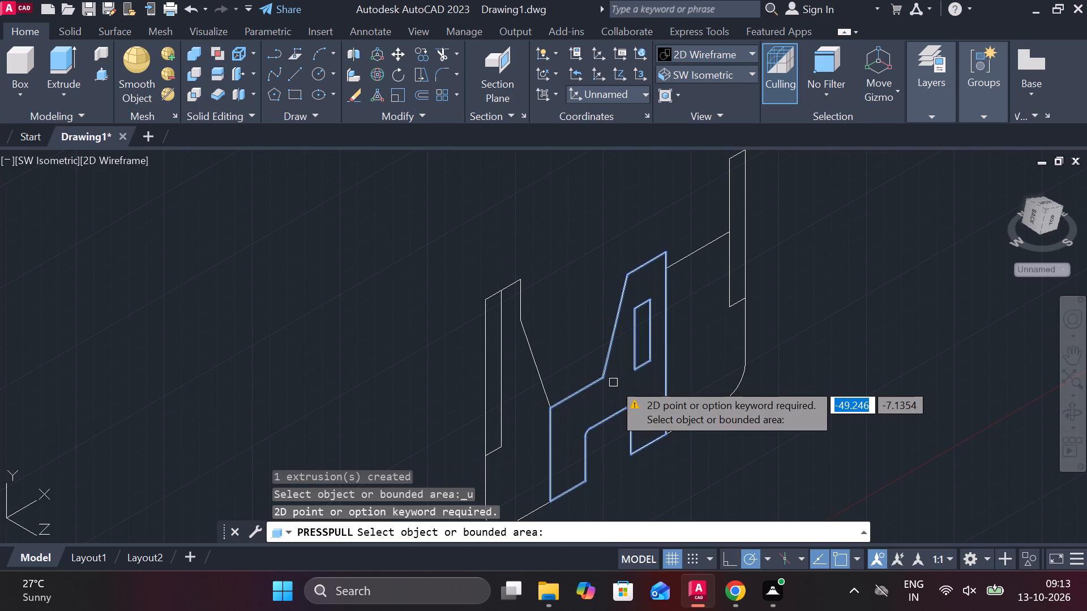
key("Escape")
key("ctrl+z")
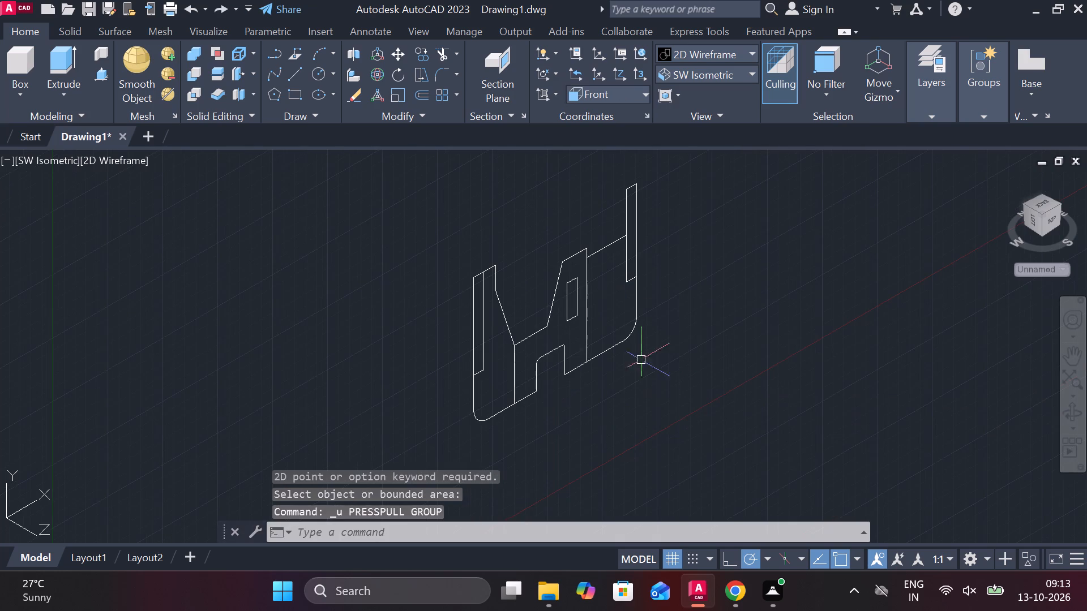
Presspull the central area around the rectangular slot by 7.5 to each side of the profile plane.
left_click(98, 72)
scroll(548, 290, "up", 2)
left_click(588, 369)
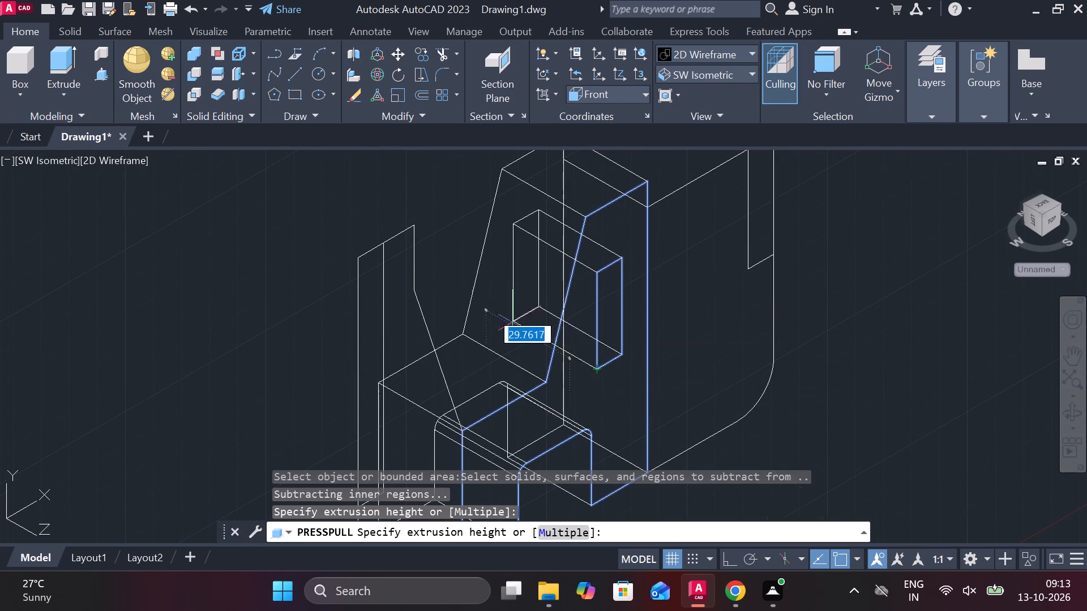
type("7.")
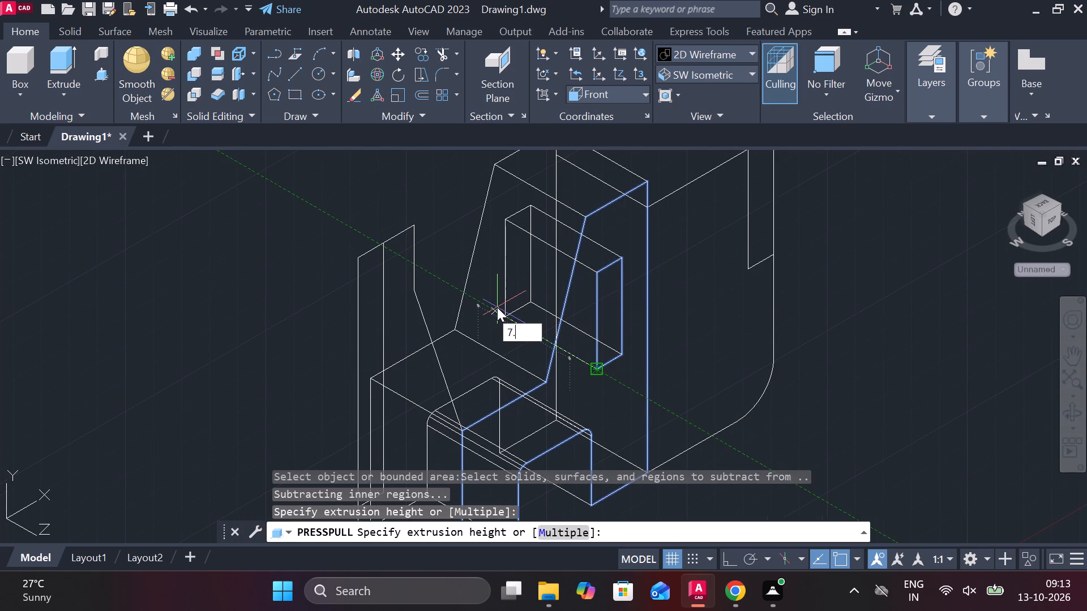
key("5")
key("Return")
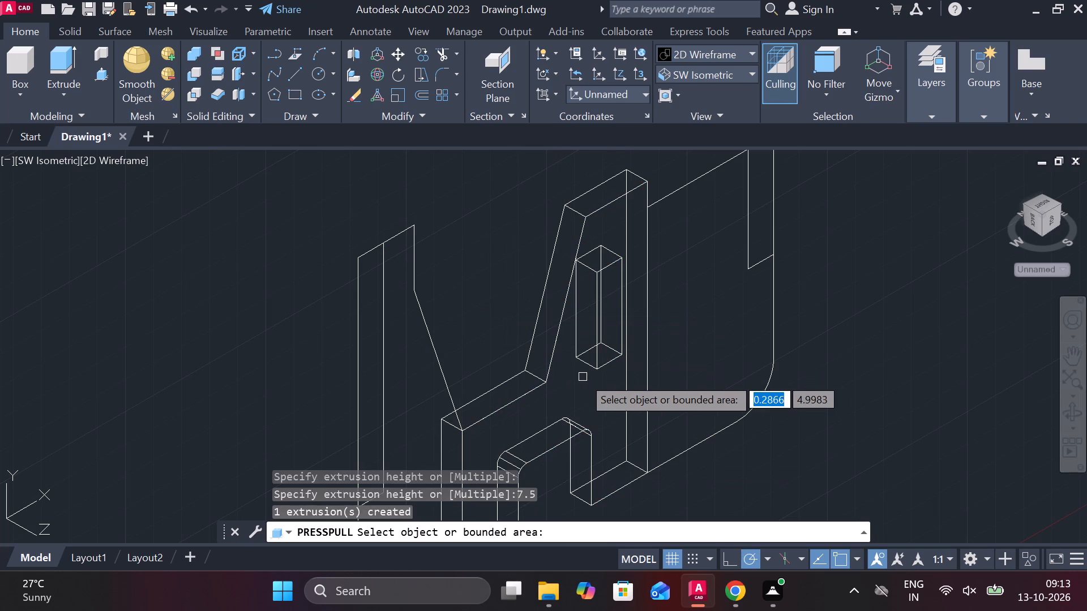
left_click(583, 381)
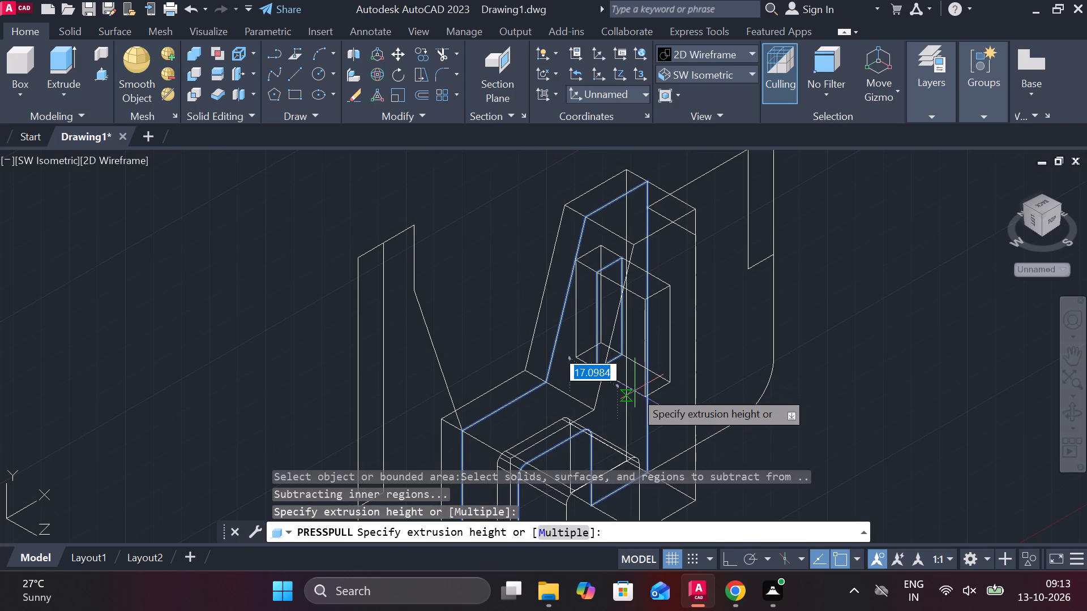
type("7.5")
key("Return")
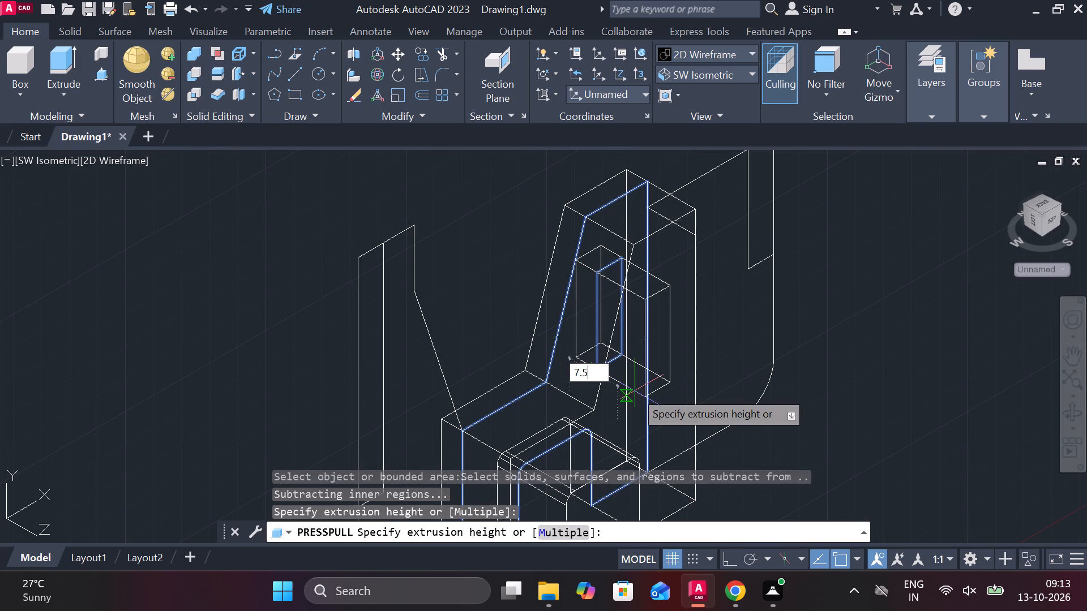
Presspull the left area between the outer strip and the central block by 3 to each side of the profile plane.
scroll(714, 415, "down", 1)
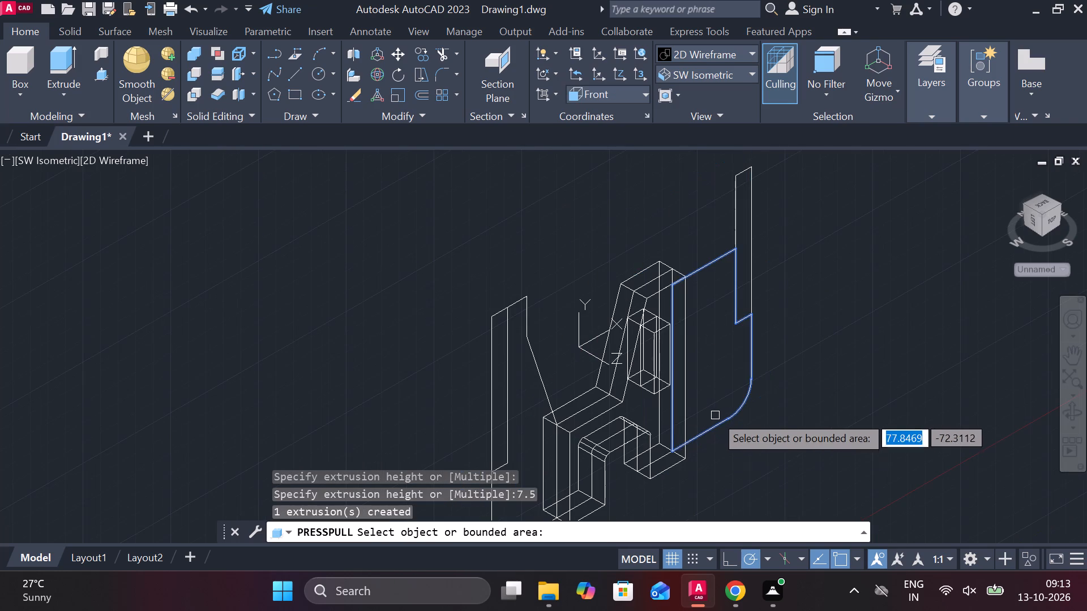
middle_click_drag(713, 415, 711, 388)
double_click(526, 422)
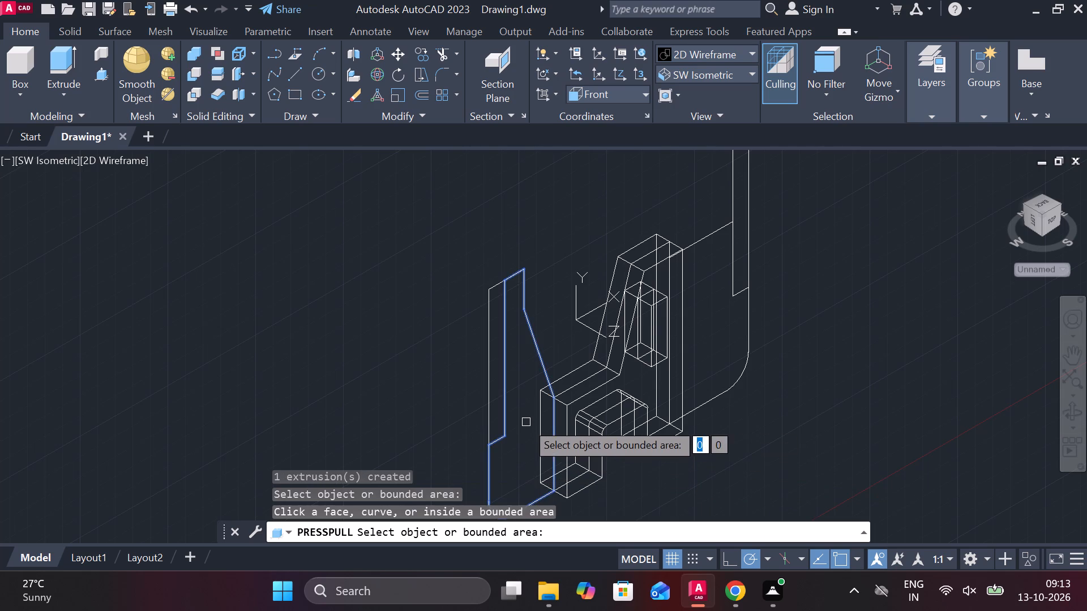
left_click(529, 392)
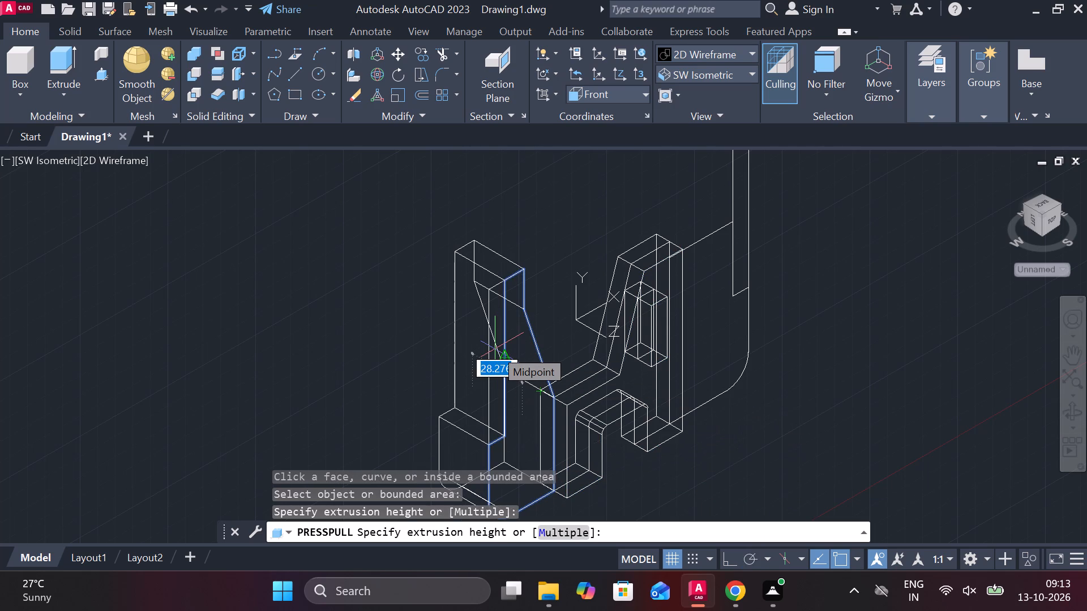
key("3")
key("Return")
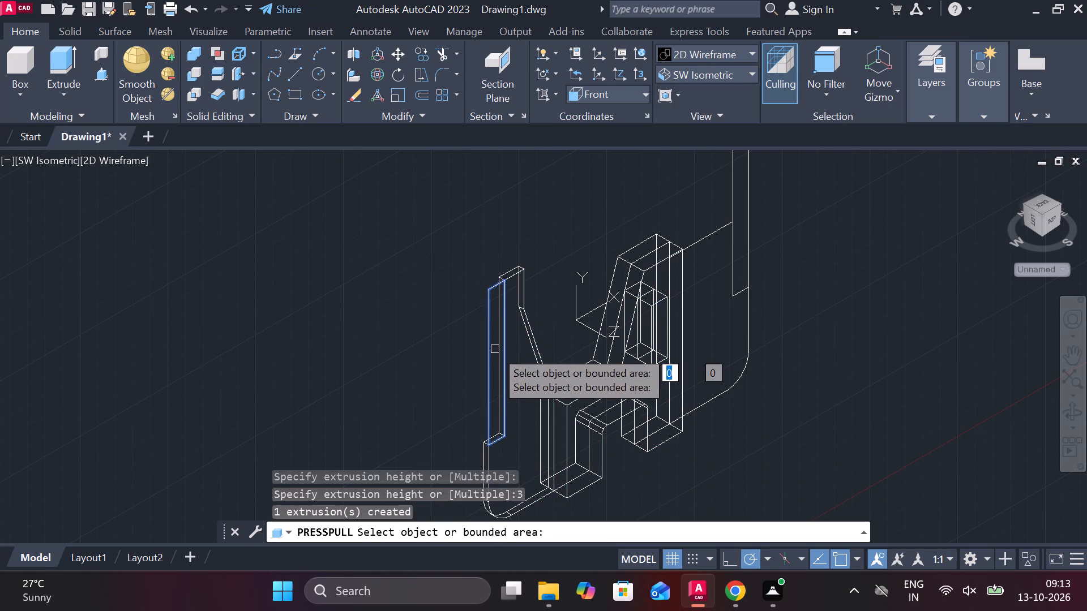
left_click(515, 380)
key("3")
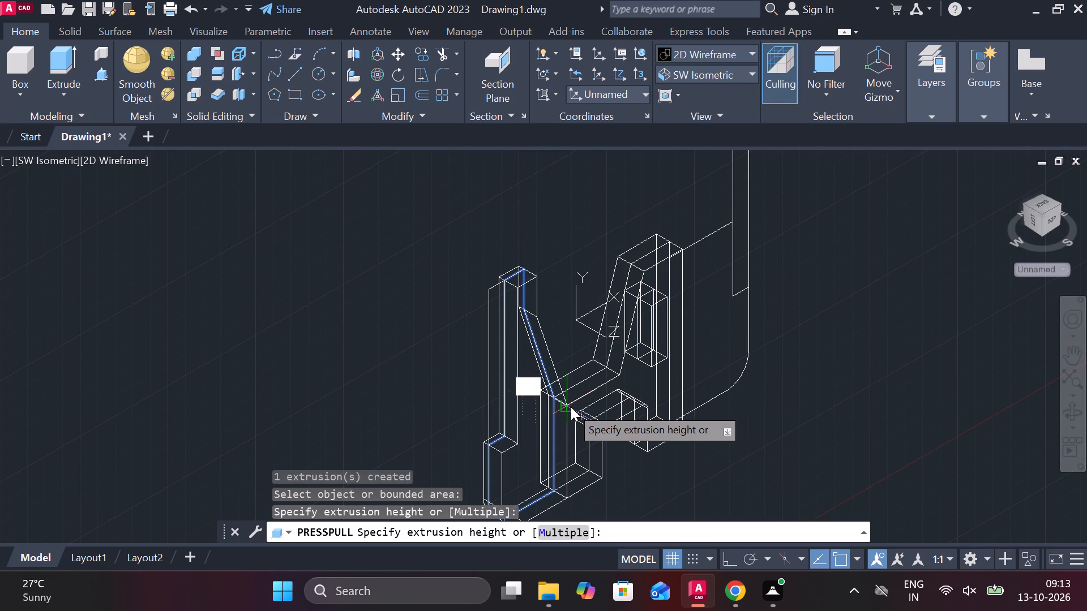
key("Return")
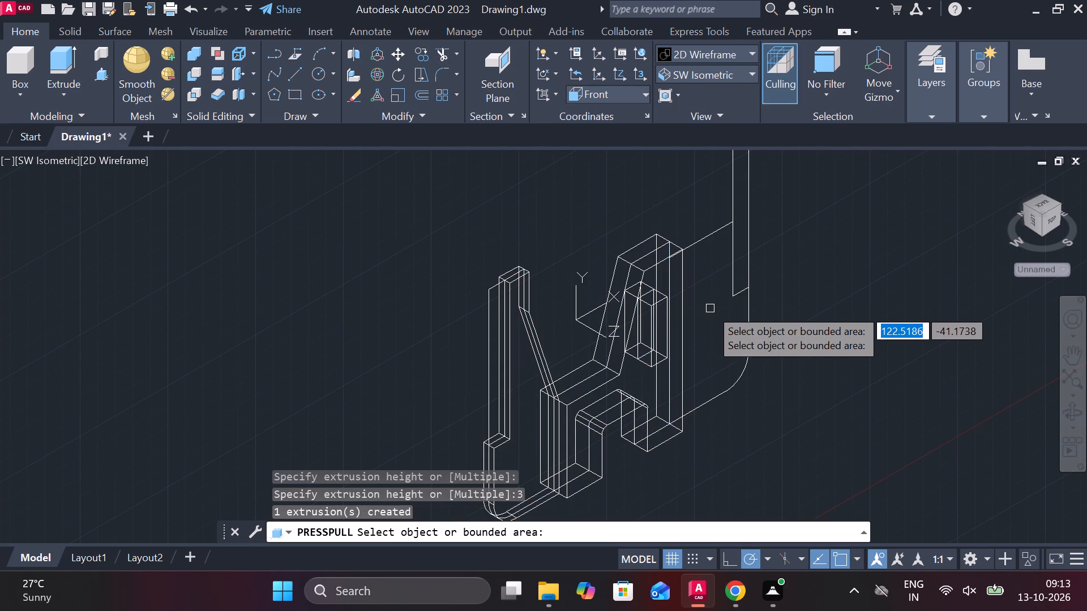
Presspull the right area with the rounded lower corner by 3 to each side of the profile plane.
middle_click_drag(710, 308, 691, 328)
left_click(687, 323)
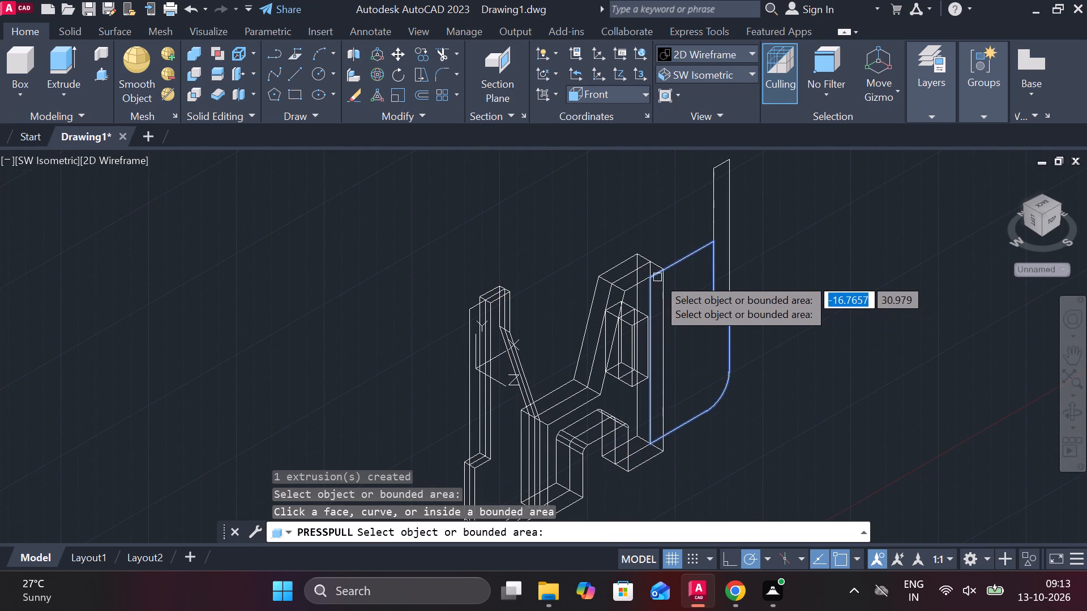
left_click(690, 285)
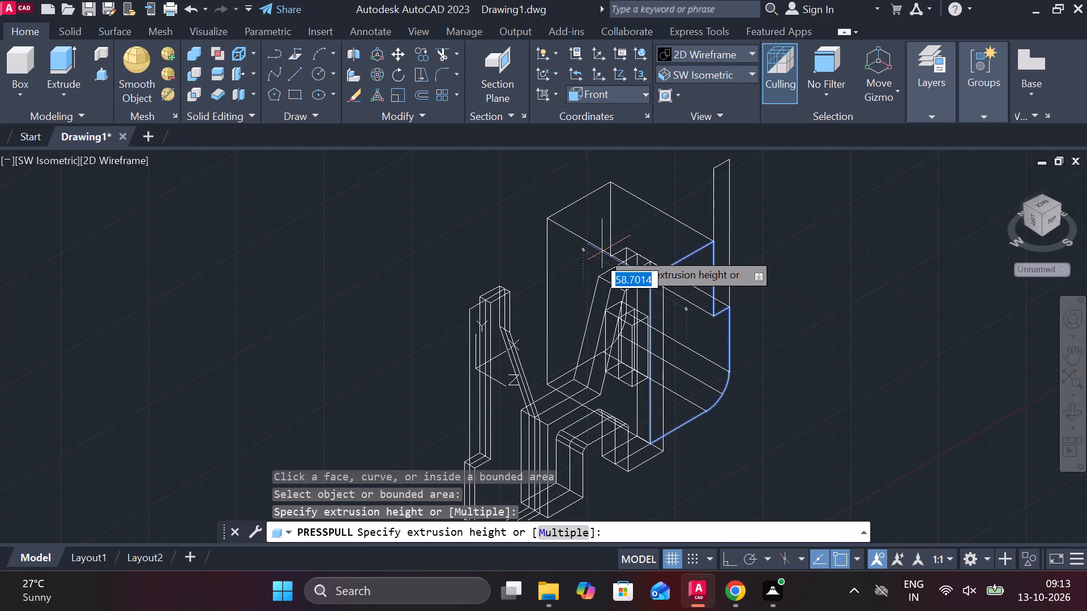
key("3")
key("Return")
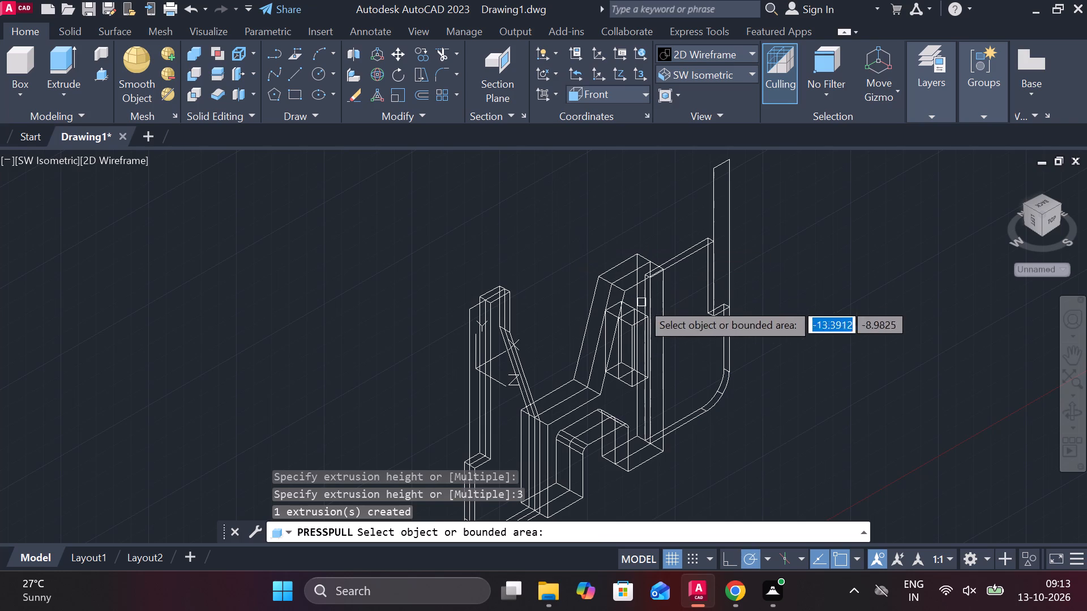
left_click(692, 305)
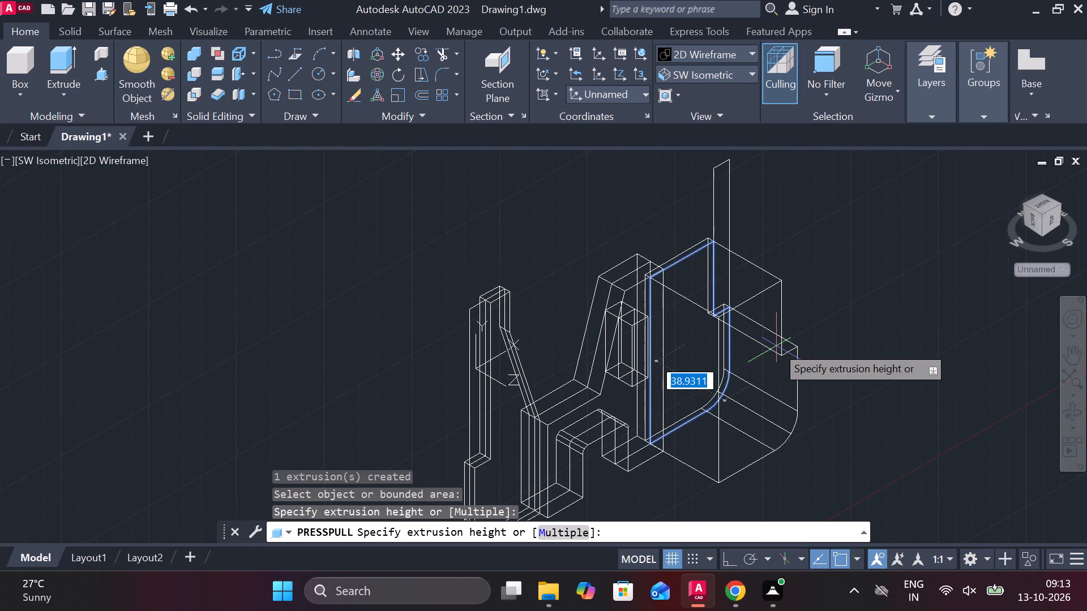
key("3")
key("Return")
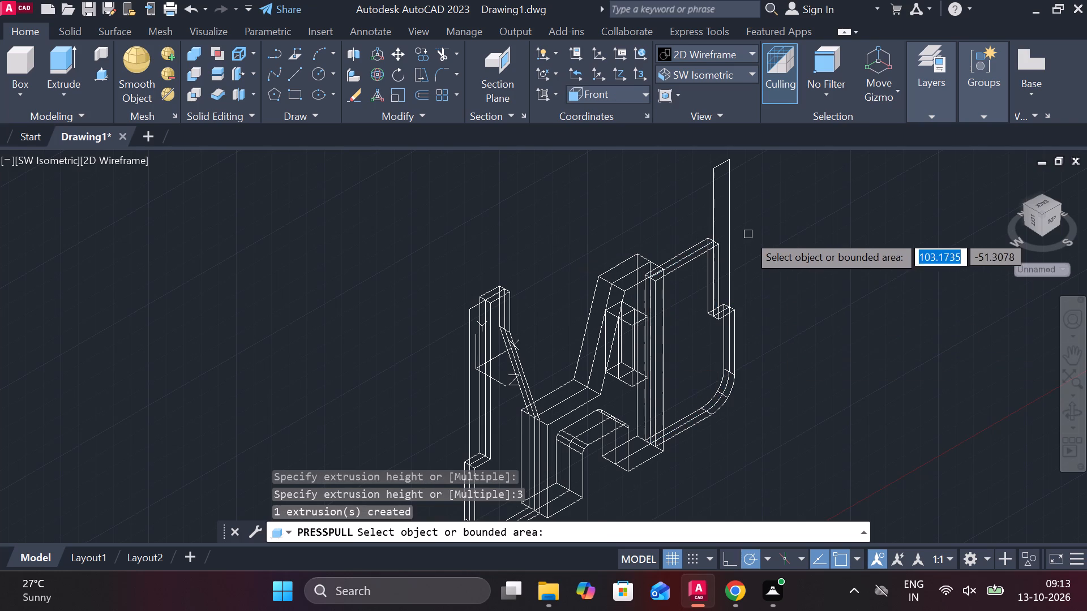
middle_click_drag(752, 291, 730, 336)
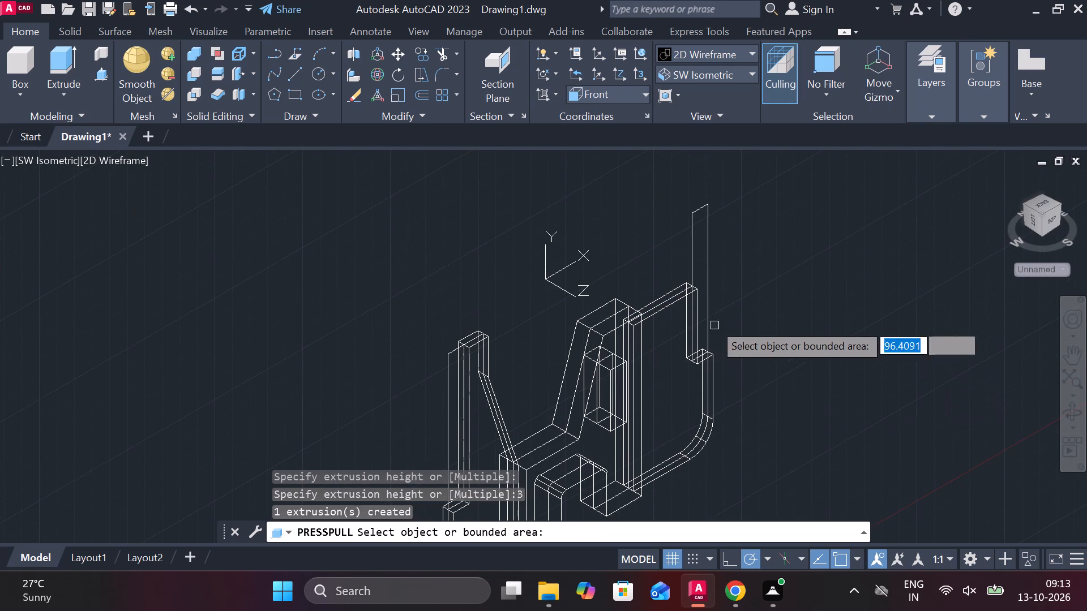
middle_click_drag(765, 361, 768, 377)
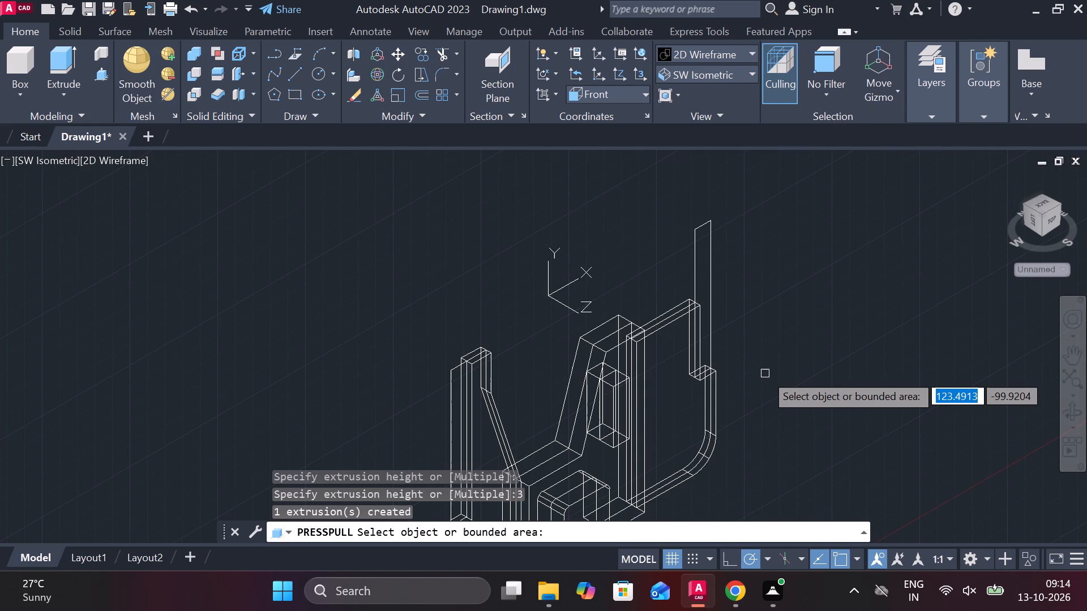
Presspull the right upright strip by 12 to each side of the profile plane.
left_click(704, 285)
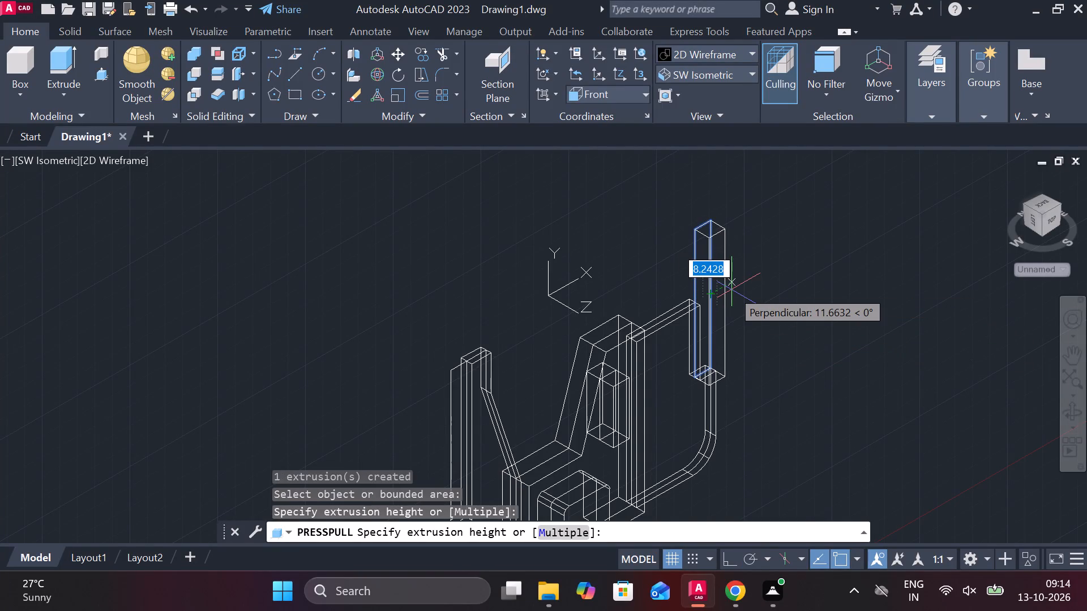
type("12")
key("space")
double_click(707, 270)
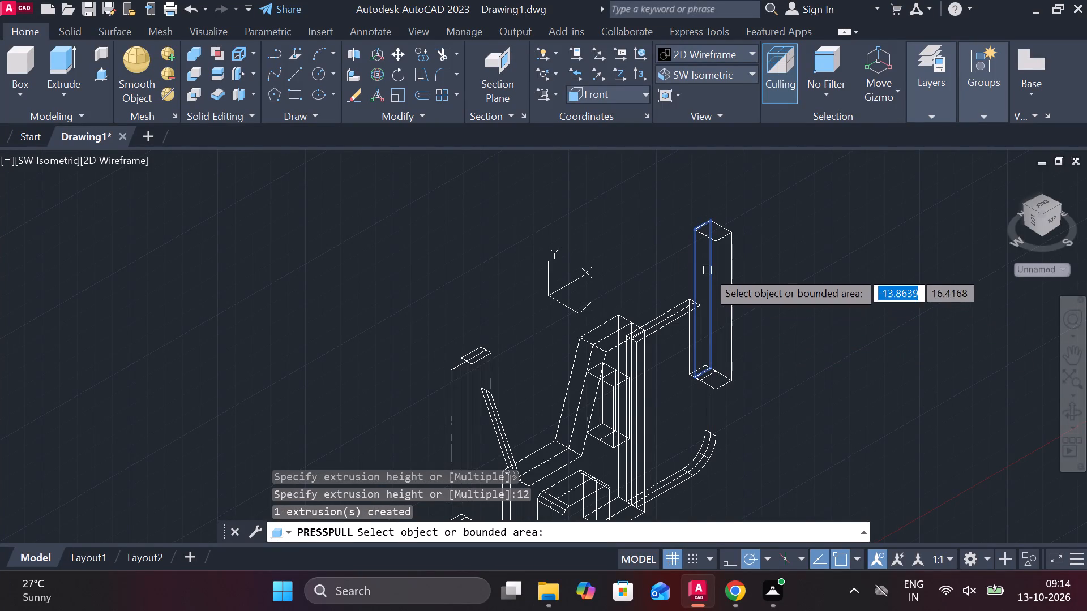
type("12")
key("space")
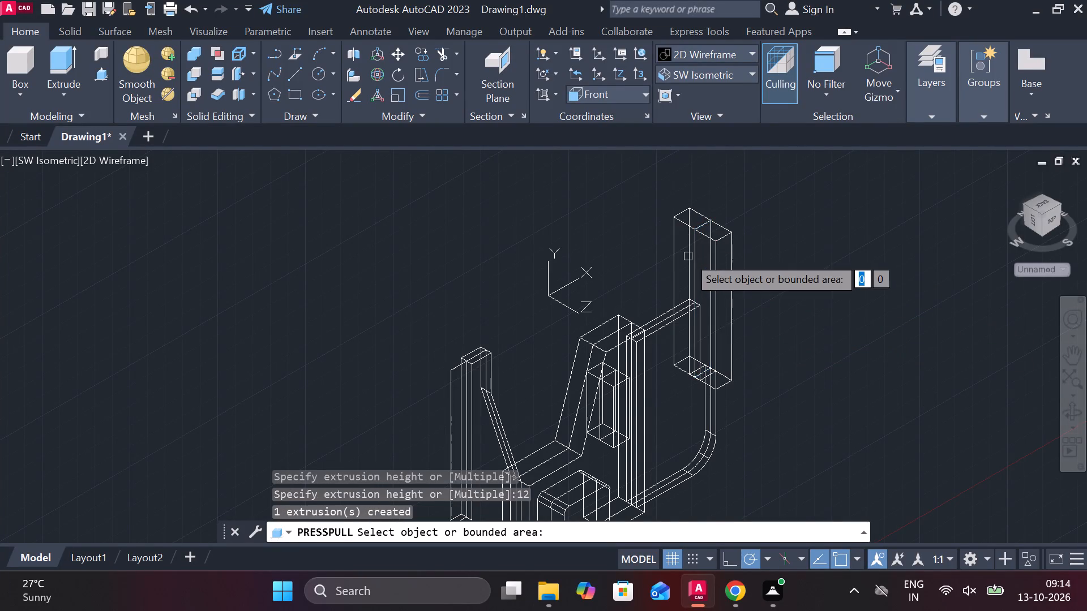
Presspull the left upright strip by 12 to each side of the profile plane.
scroll(688, 256, "down", 1)
scroll(575, 342, "up", 2)
middle_click_drag(586, 310, 646, 292)
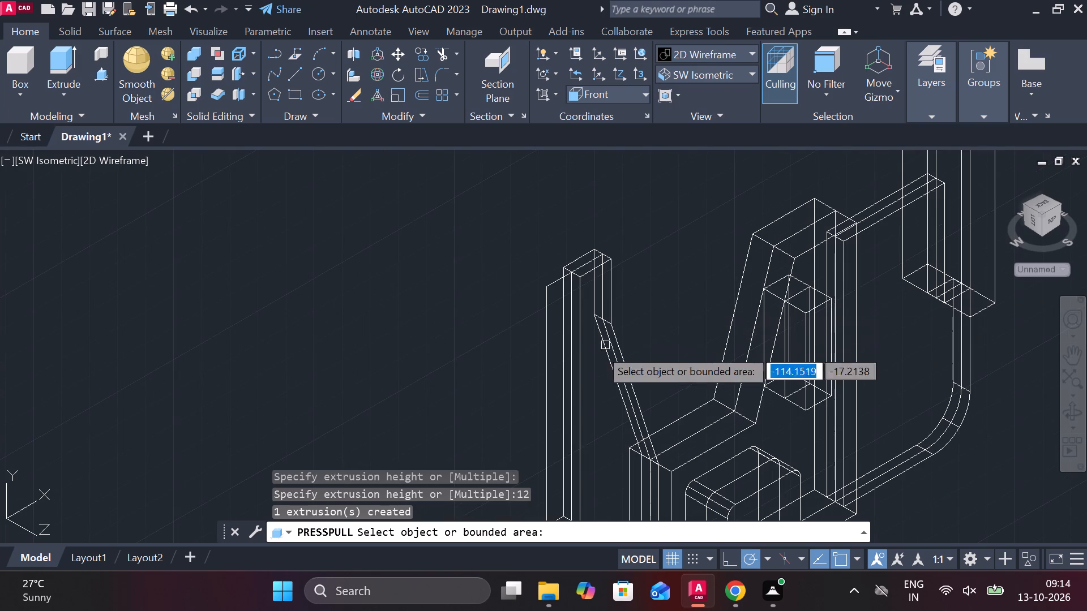
left_click(553, 321)
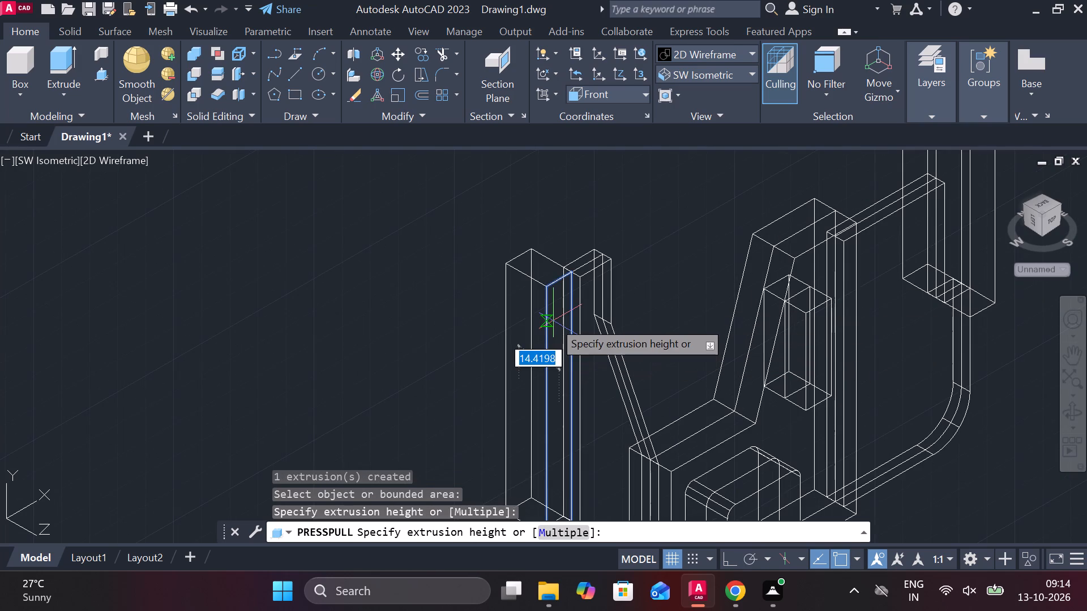
type("12")
key("space")
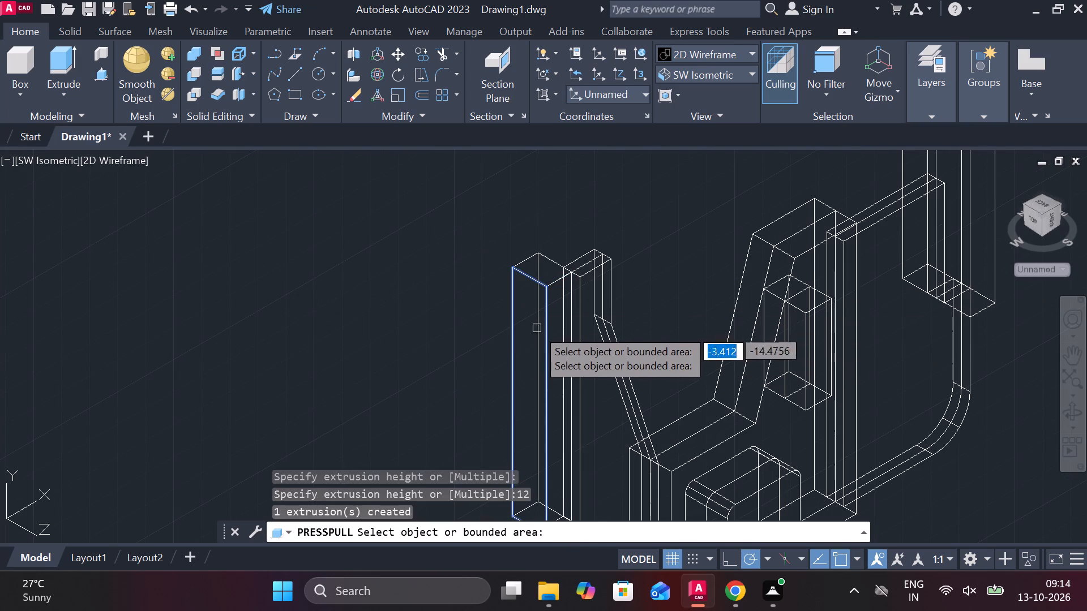
left_click(554, 327)
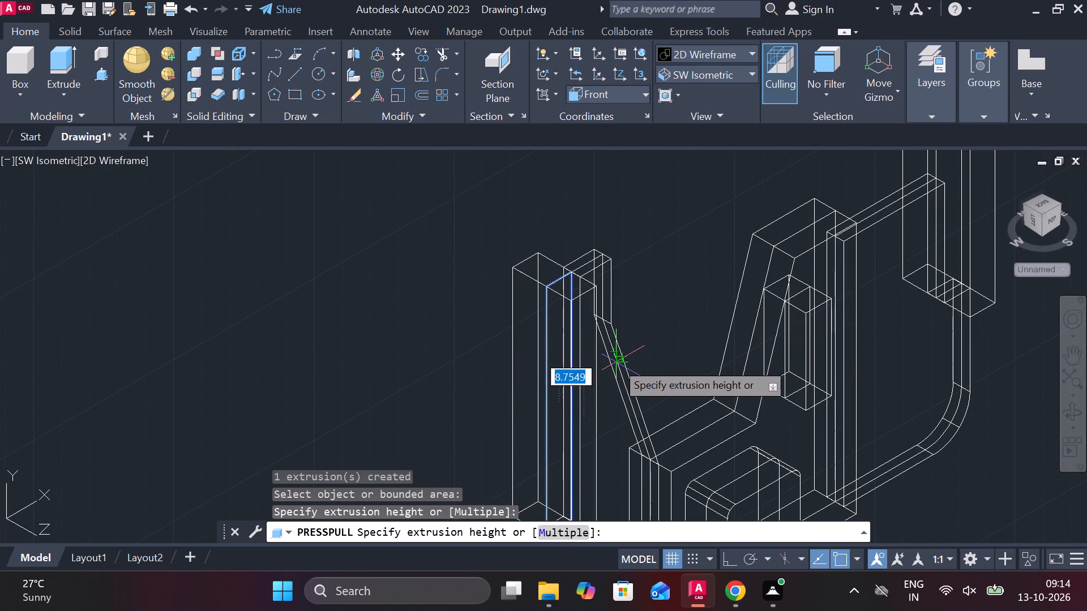
type("12")
key("space")
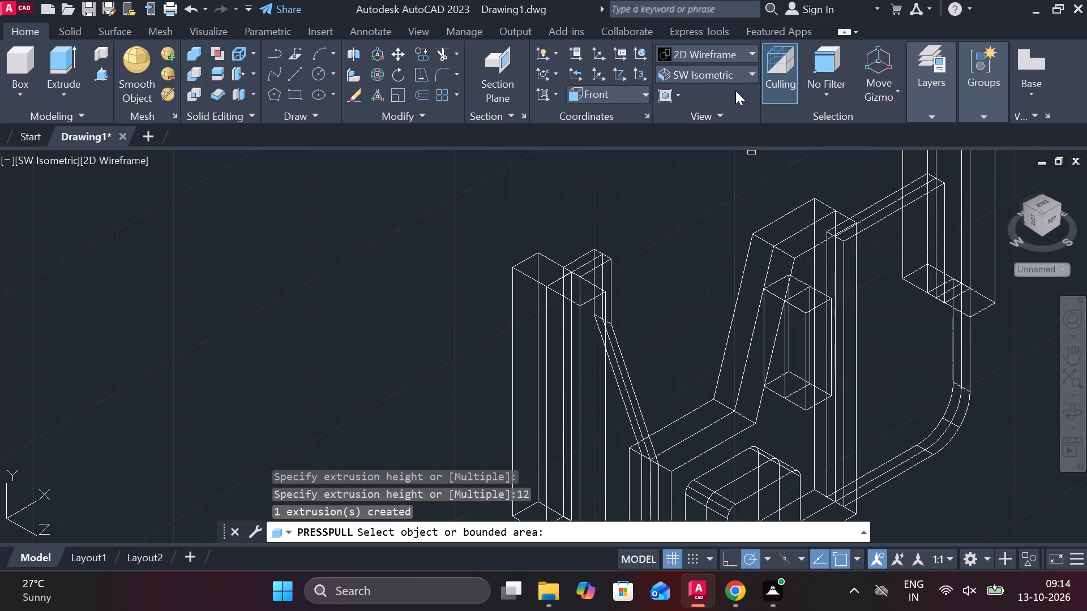
Set the visual style to Shades of Gray and turn the grid off.
left_click(733, 83)
left_click(733, 83)
left_click(730, 55)
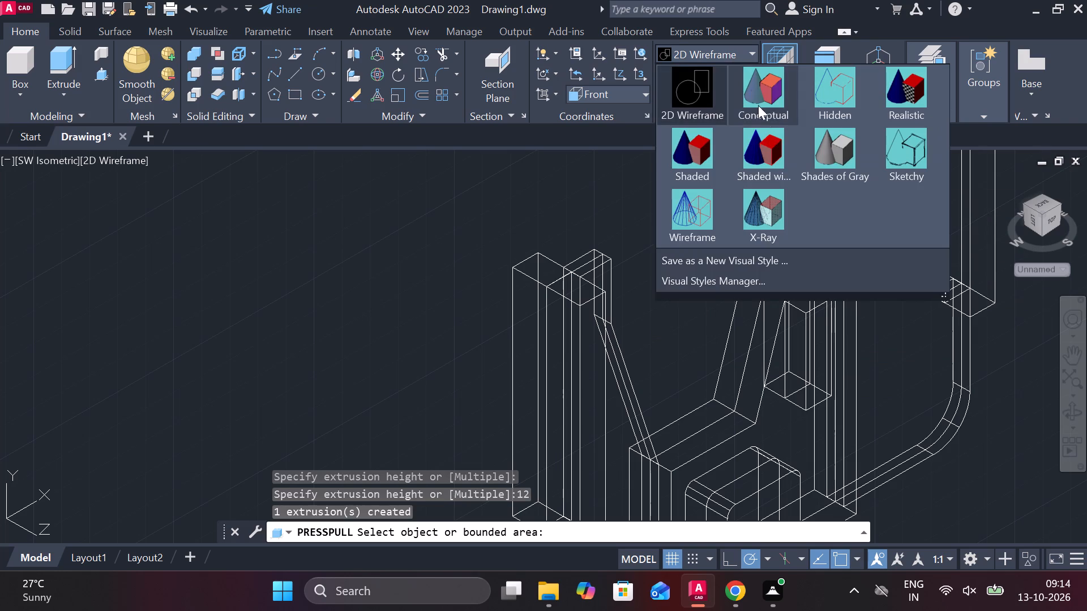
left_click(815, 141)
scroll(781, 265, "down", 1)
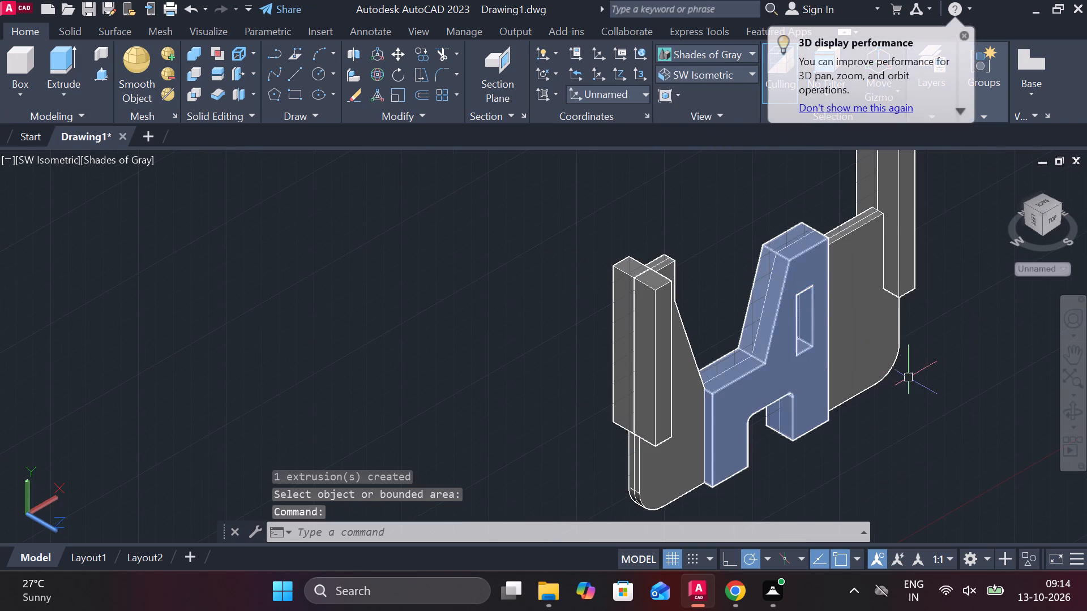
left_click(673, 562)
Examine the extruded bracket from the front, sides and below to check the block thicknesses and upright offsets.
scroll(725, 459, "down", 1)
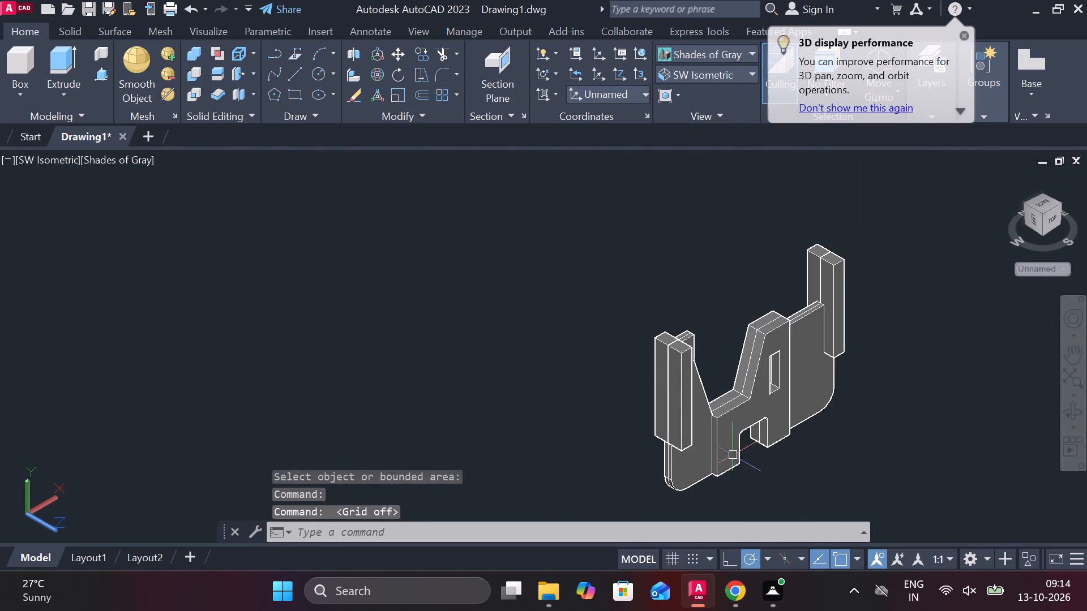
middle_click_drag(818, 438, 604, 356, "shift")
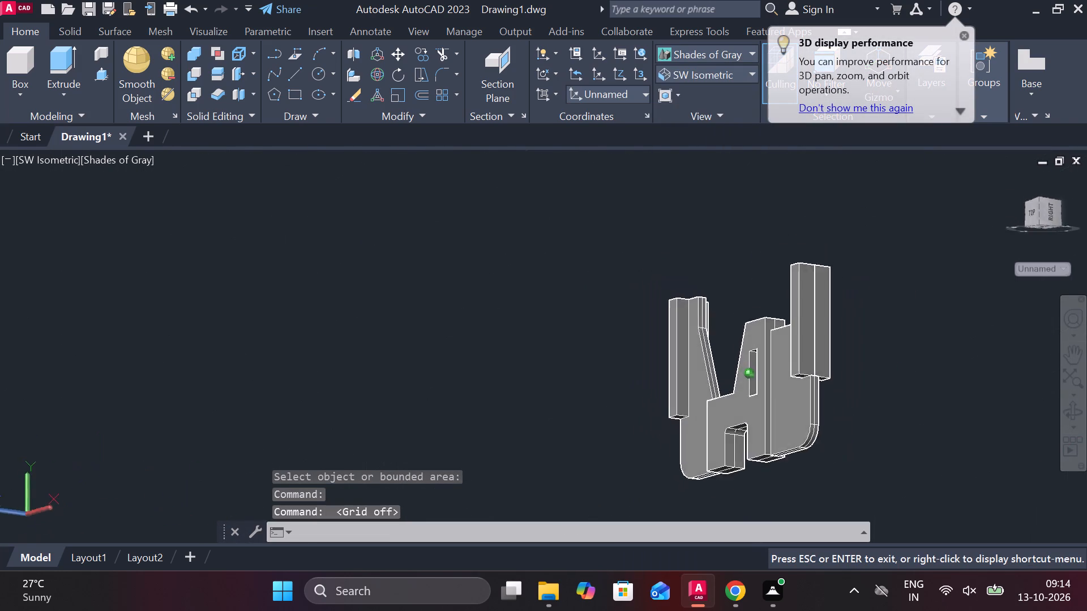
middle_click_drag(604, 356, 685, 349, "shift")
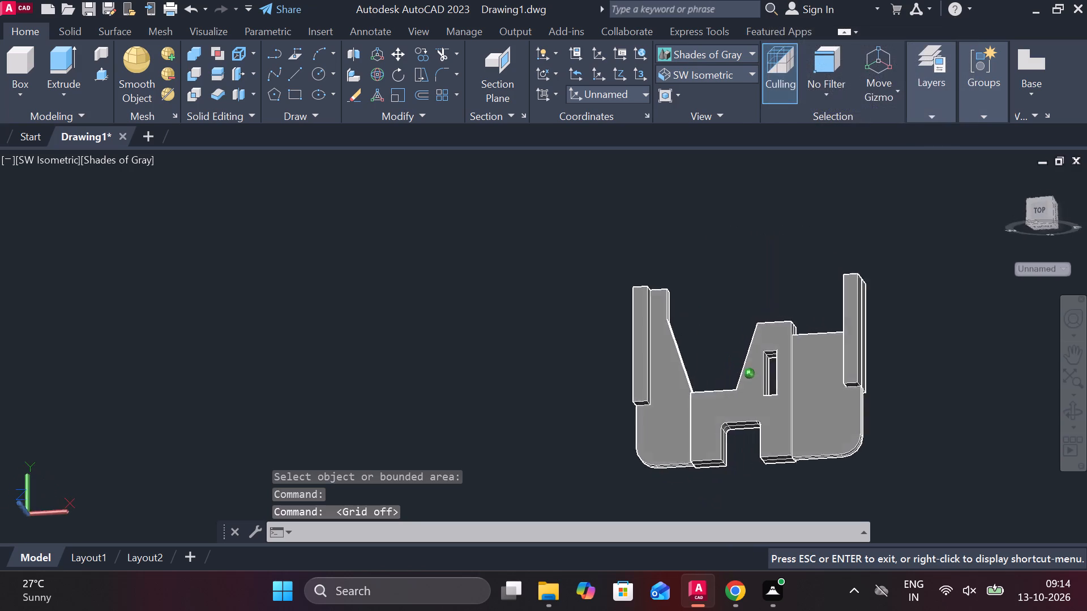
middle_click_drag(685, 349, 724, 354, "shift")
middle_click_drag(635, 351, 577, 310, "shift")
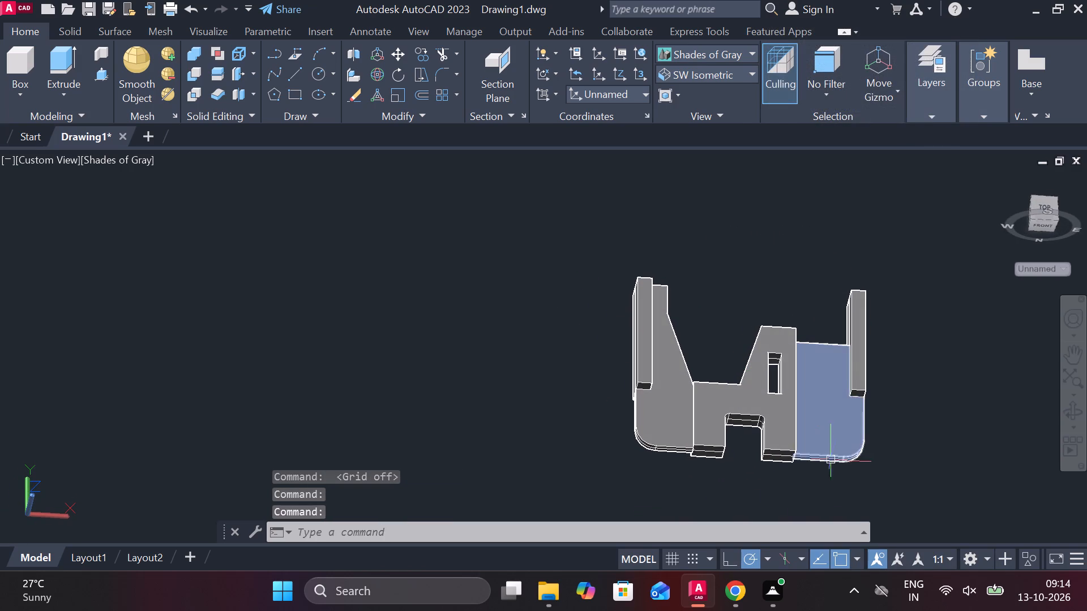
scroll(793, 465, "up", 1)
scroll(935, 431, "up", 1)
middle_click_drag(910, 433, 795, 386, "shift")
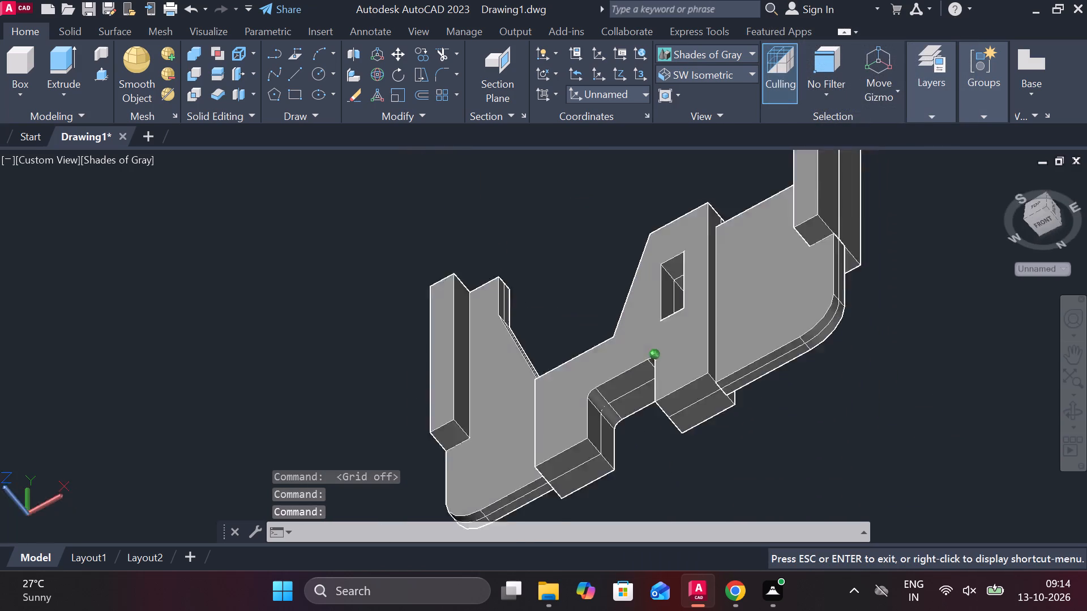
middle_click_drag(795, 386, 686, 396, "shift")
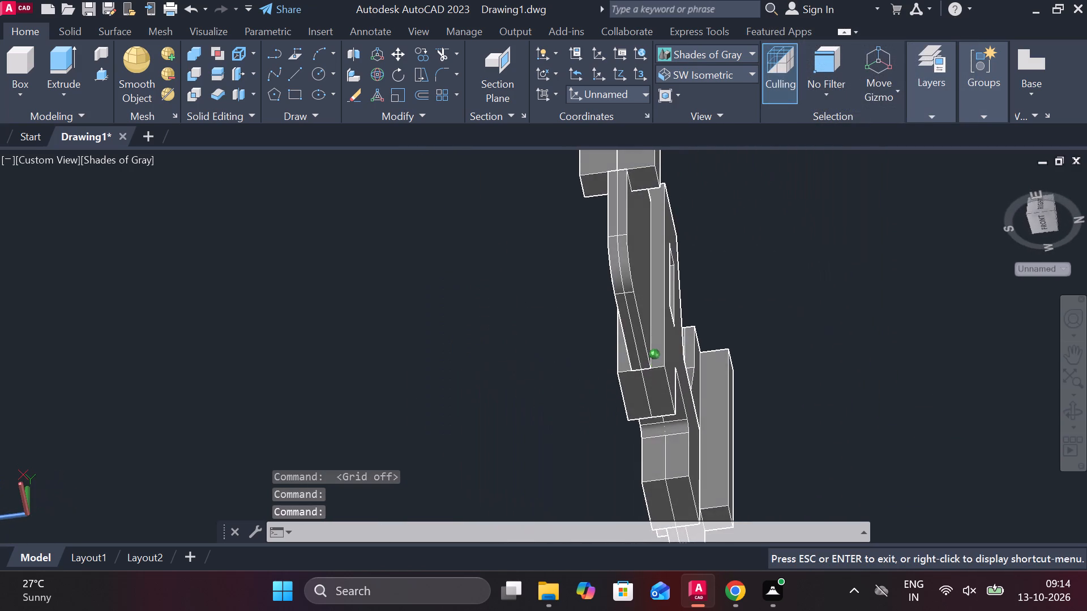
middle_click_drag(686, 396, 751, 435, "shift")
middle_click_drag(373, 235, 468, 292, "shift")
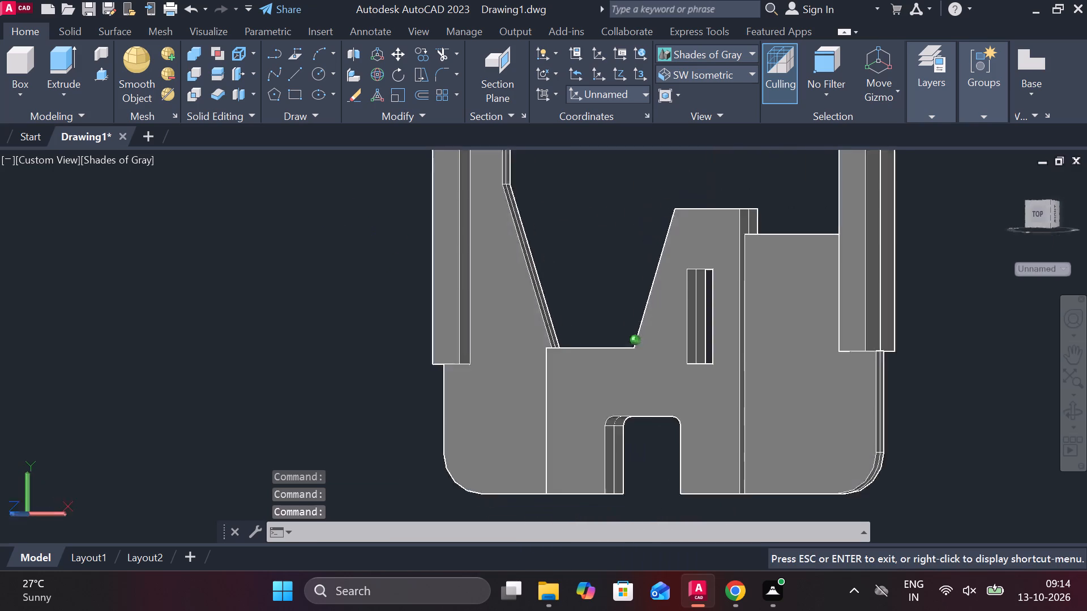
middle_click_drag(468, 292, 555, 350, "shift")
middle_click_drag(481, 341, 470, 338, "shift")
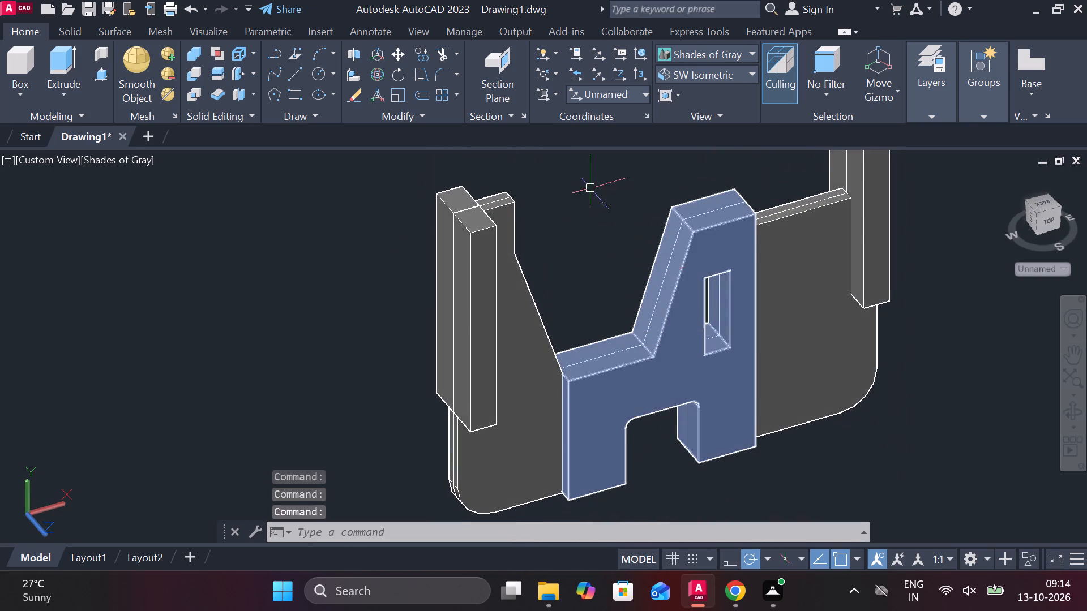
middle_click_drag(574, 200, 660, 280)
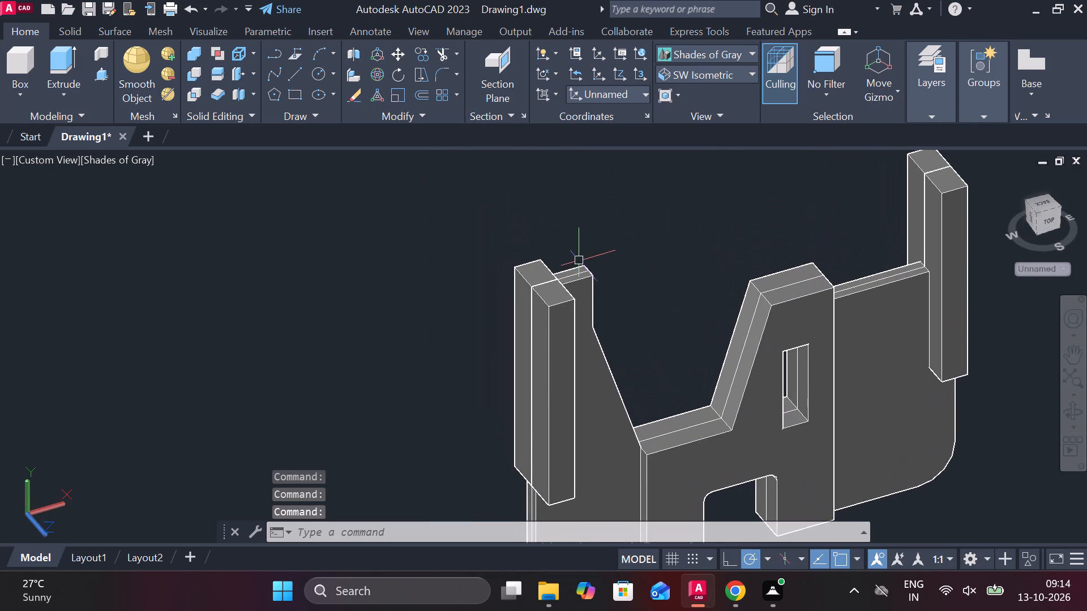
scroll(587, 272, "up", 1)
Switch the model to the Left view so the working plane faces the uprights' side.
left_click(695, 78)
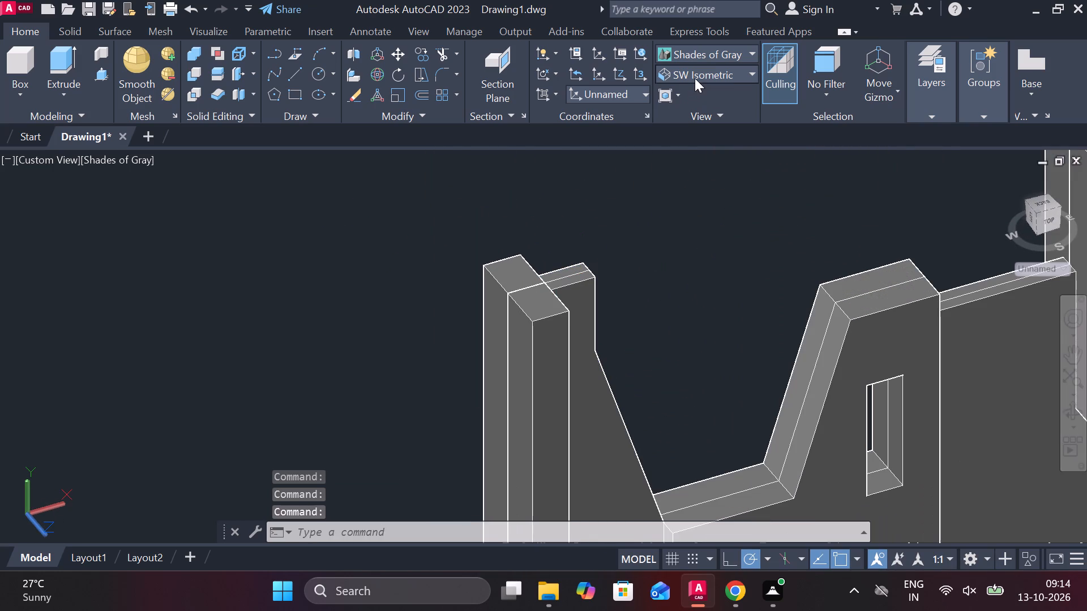
left_click(672, 127)
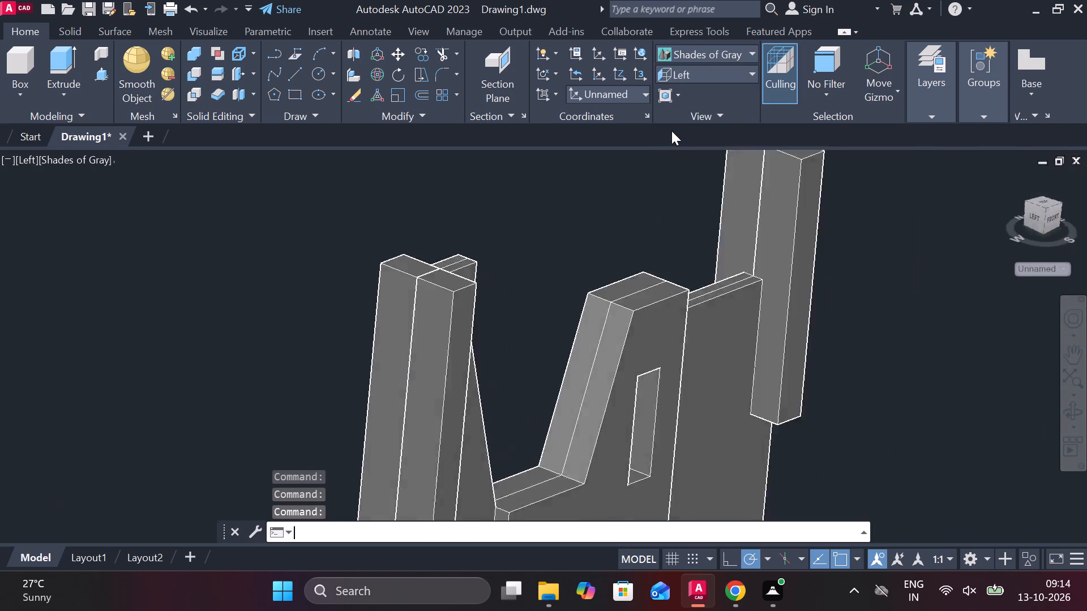
middle_click_drag(673, 237, 680, 339)
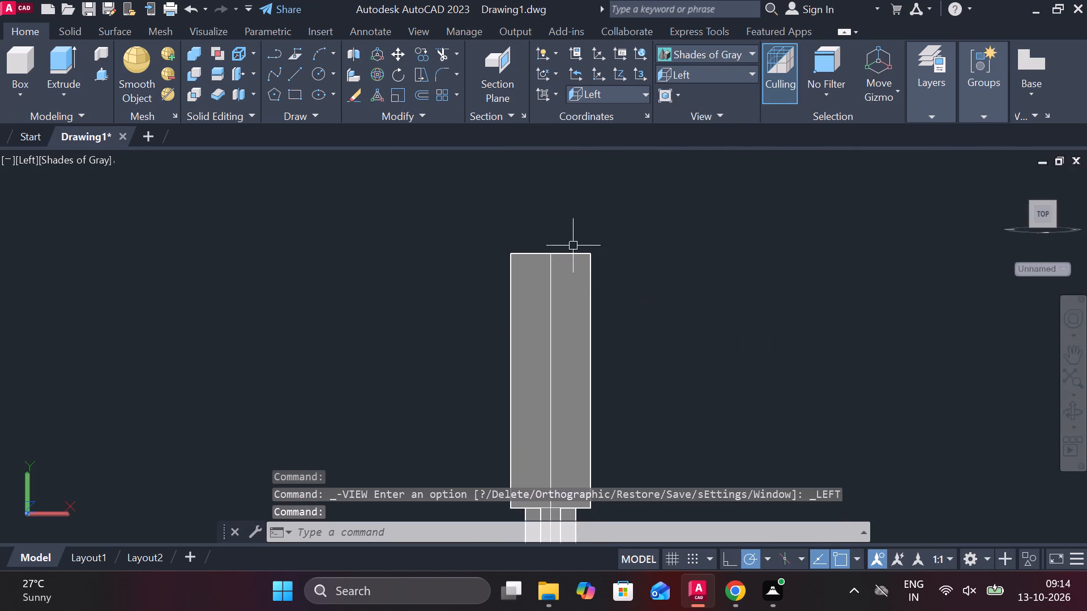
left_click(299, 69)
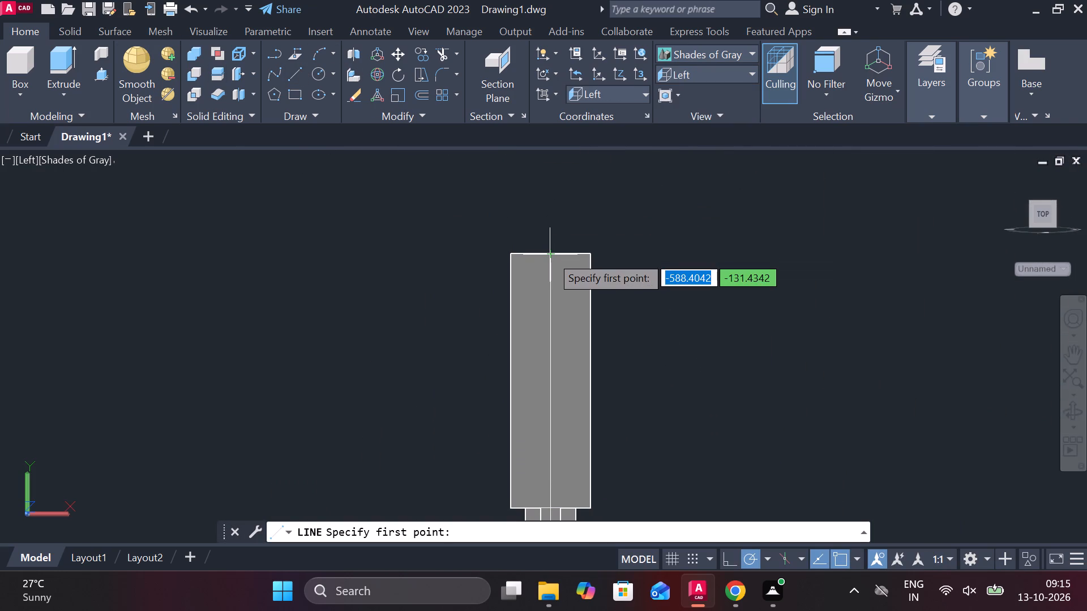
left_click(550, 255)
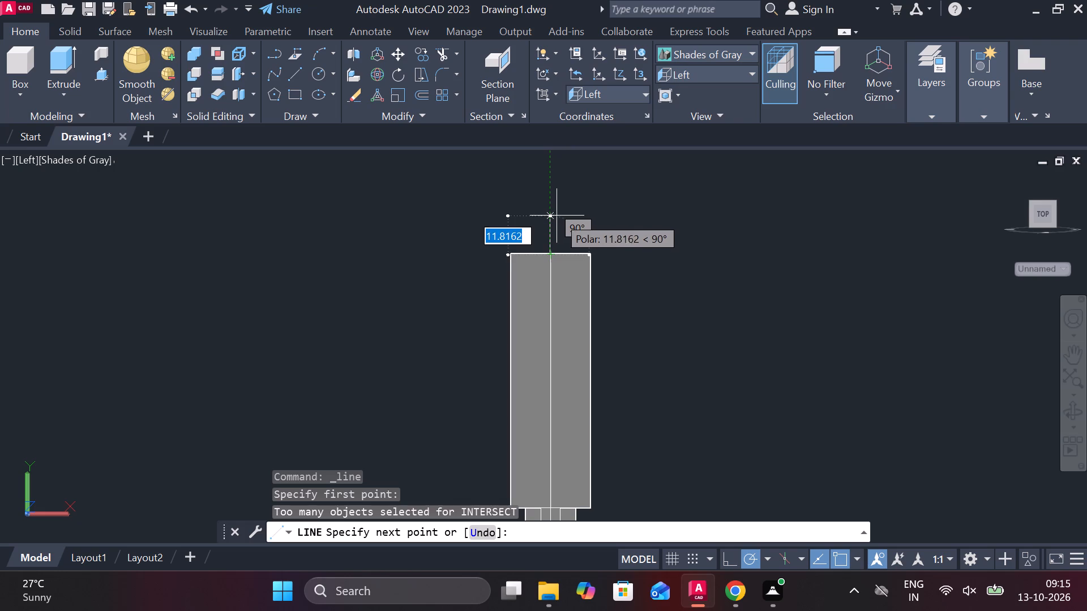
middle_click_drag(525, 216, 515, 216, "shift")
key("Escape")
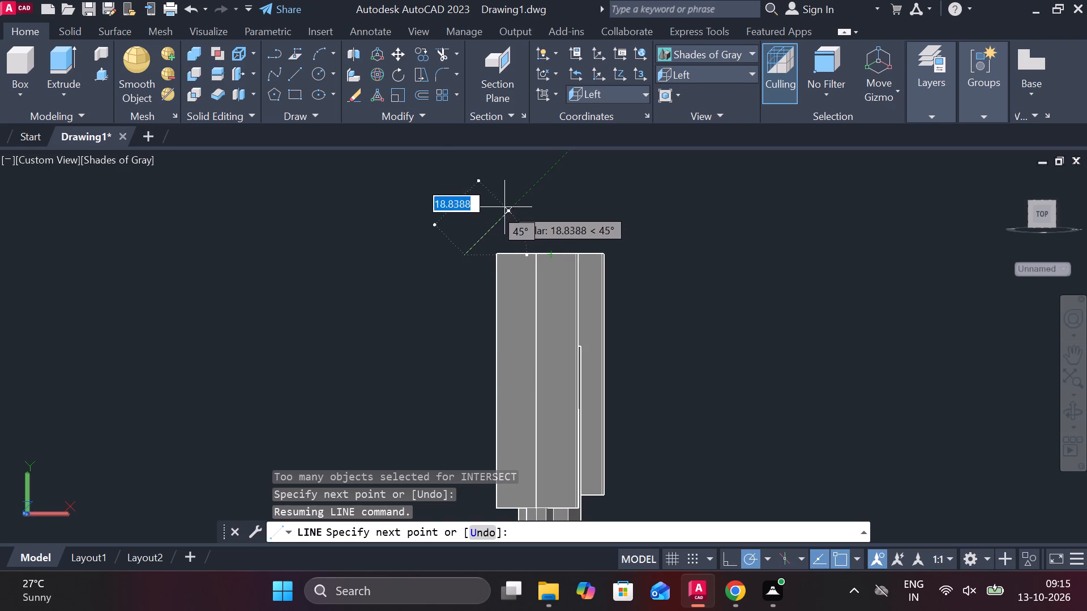
Draw a line 12 straight up from the left upright's top outer edge midpoint, continuing about 43 along -Z toward the right upright.
scroll(594, 233, "up", 1)
middle_click_drag(598, 235, 533, 267, "shift")
middle_click_drag(456, 261, 505, 235)
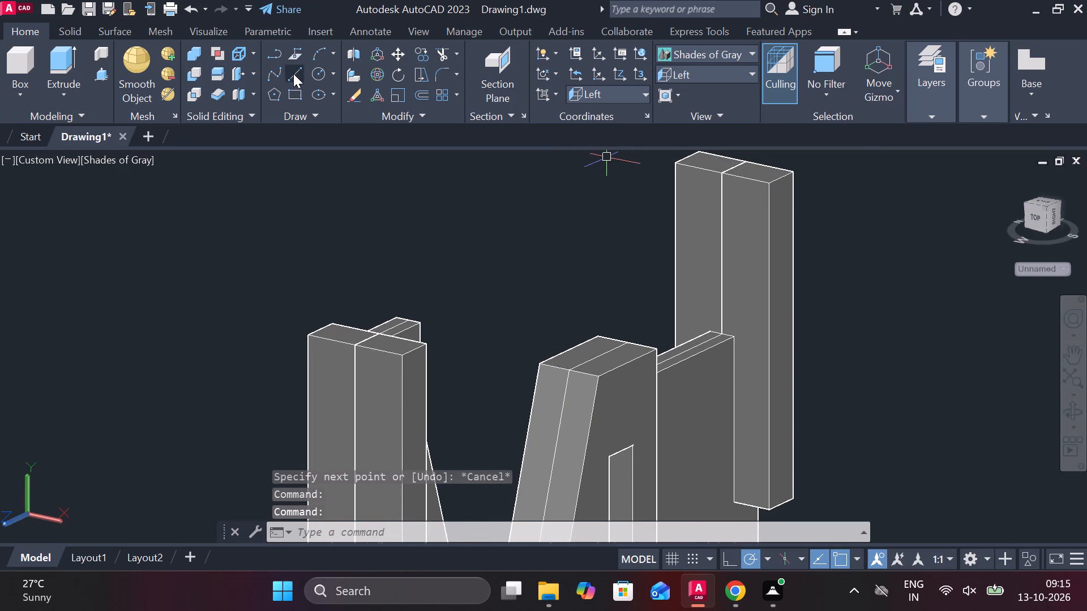
left_click(293, 74)
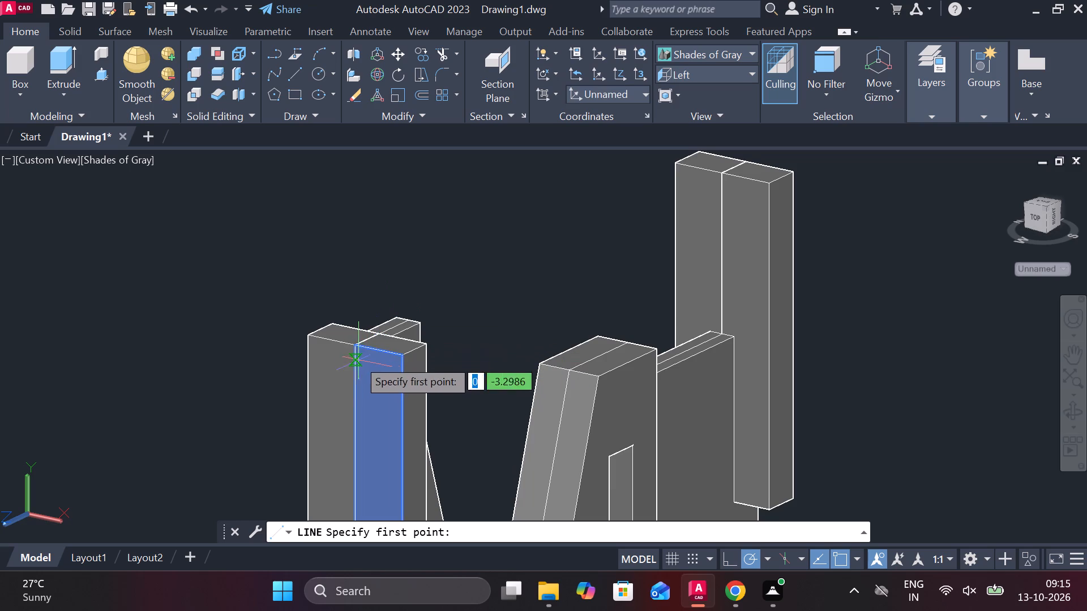
left_click(350, 349)
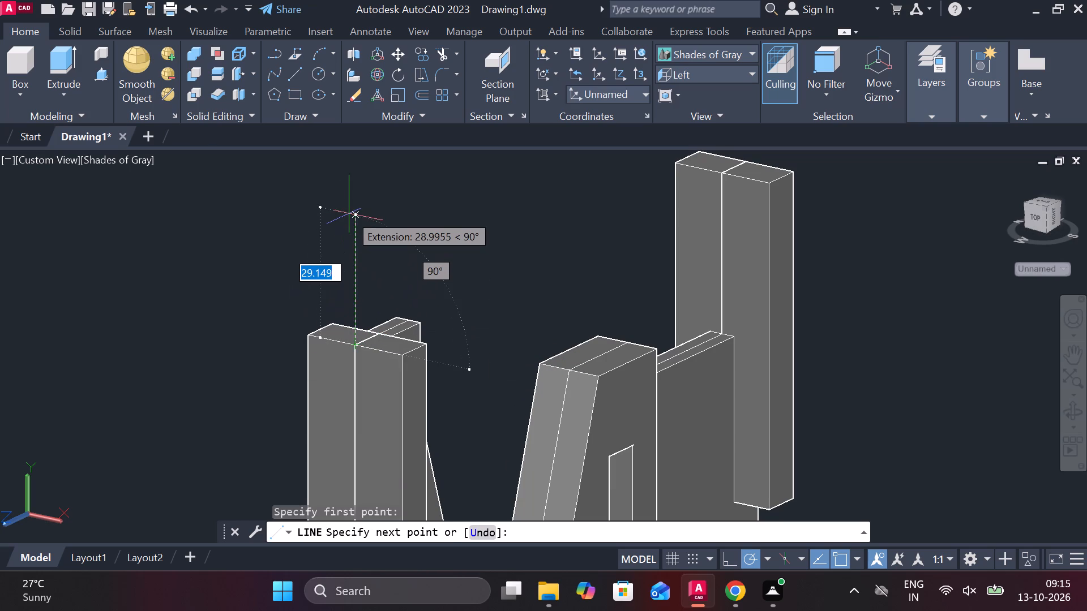
type("12")
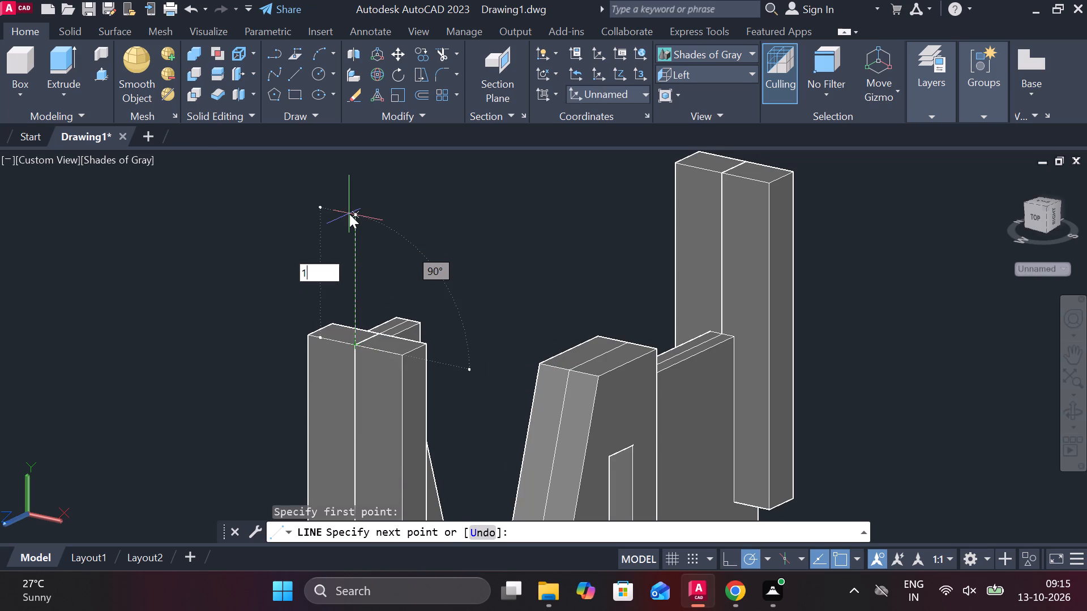
key("space")
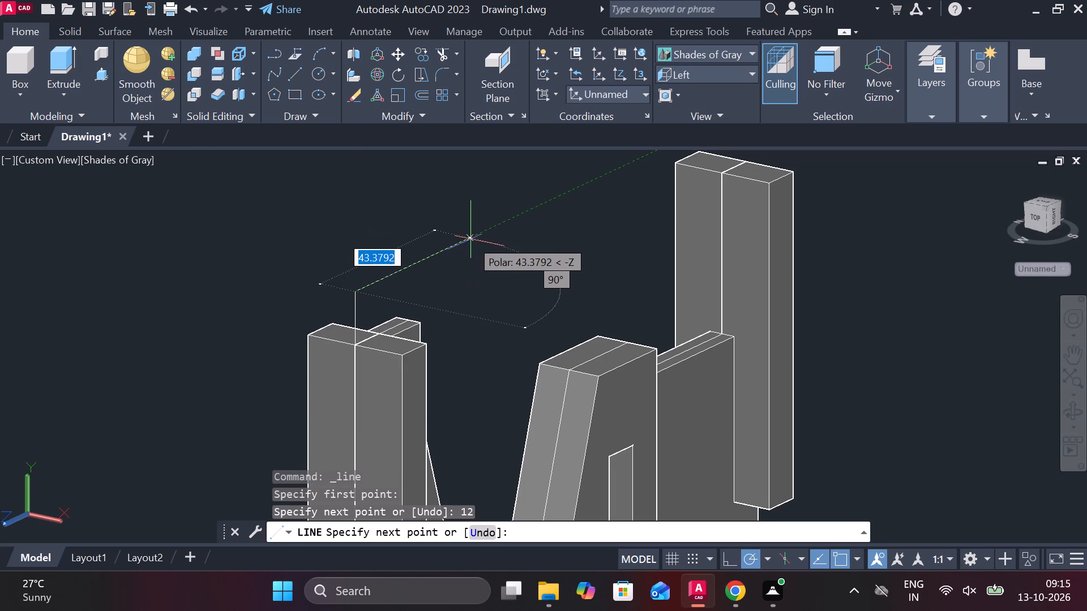
left_click(470, 239)
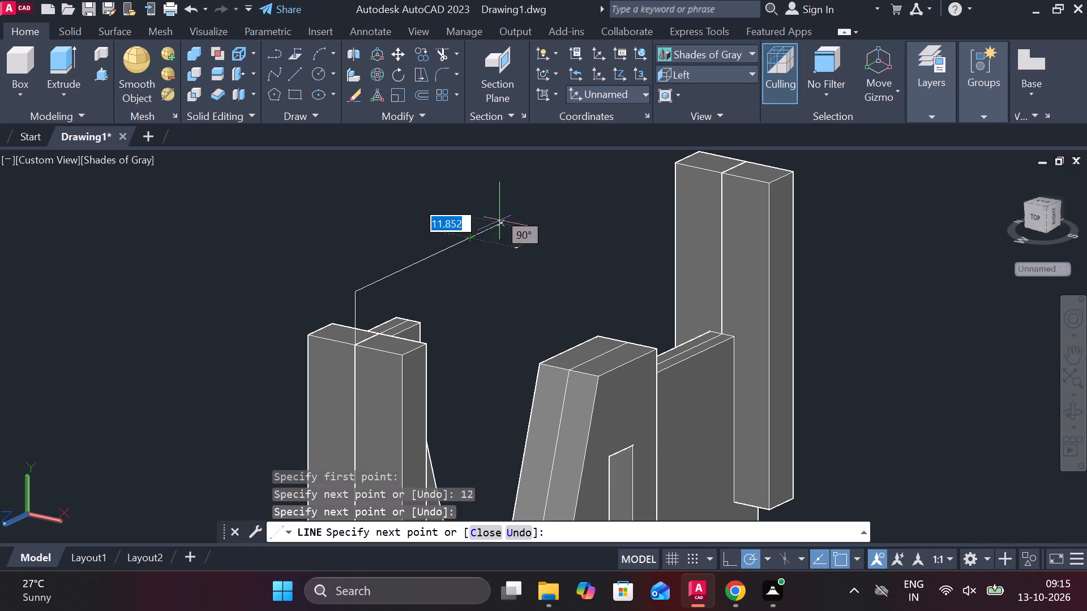
key("Escape")
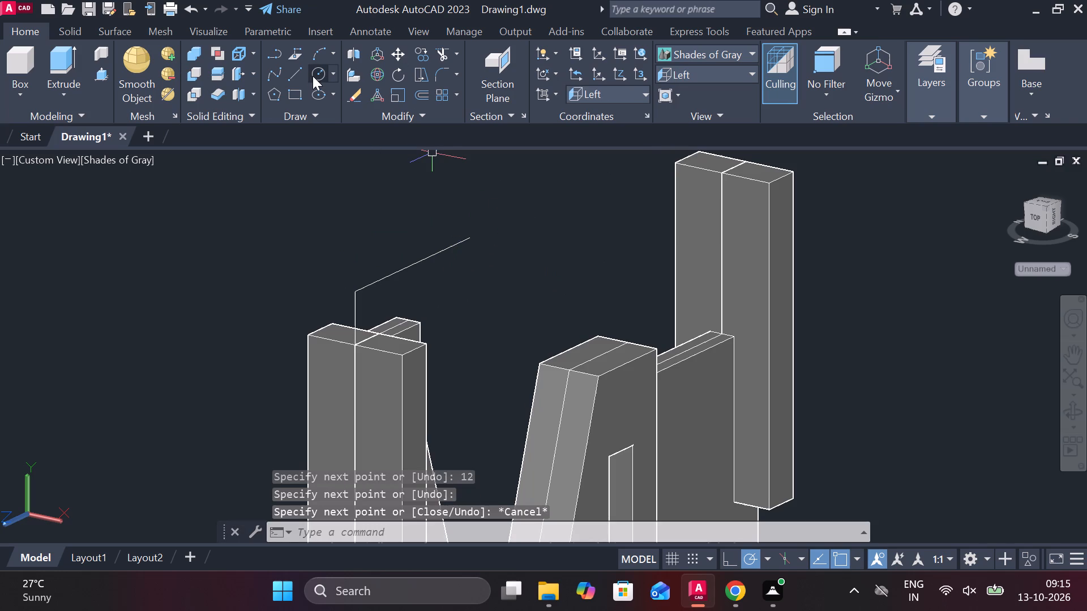
Draw a circle of diameter 24 centred on the upper end of the 12-long vertical line above the left upright.
left_click(313, 76)
left_click(353, 294)
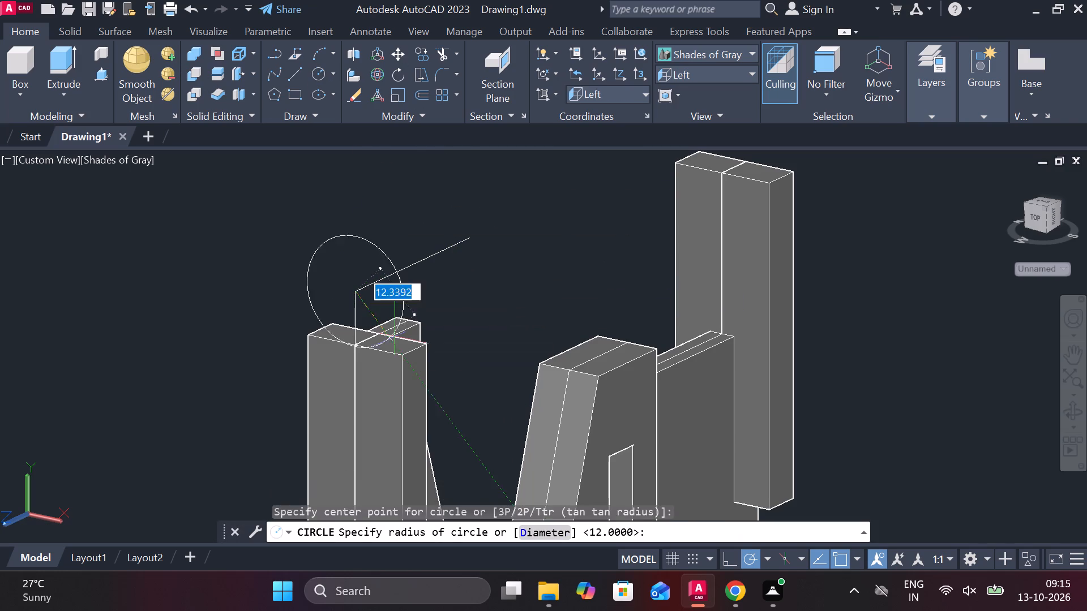
type("d 2")
type("4")
key("space")
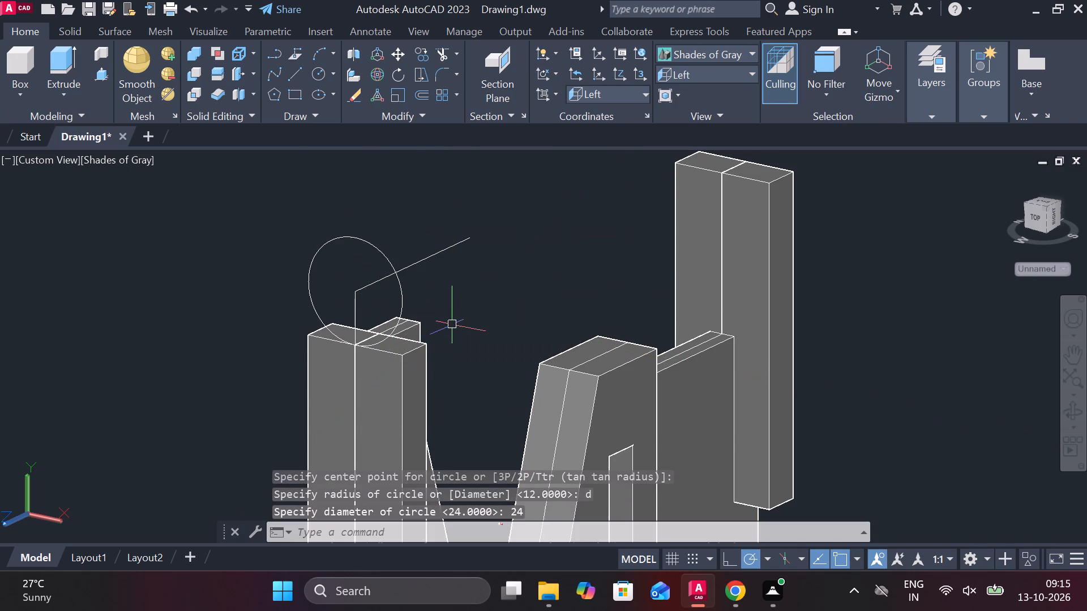
scroll(319, 360, "up", 3)
scroll(366, 332, "up", 3)
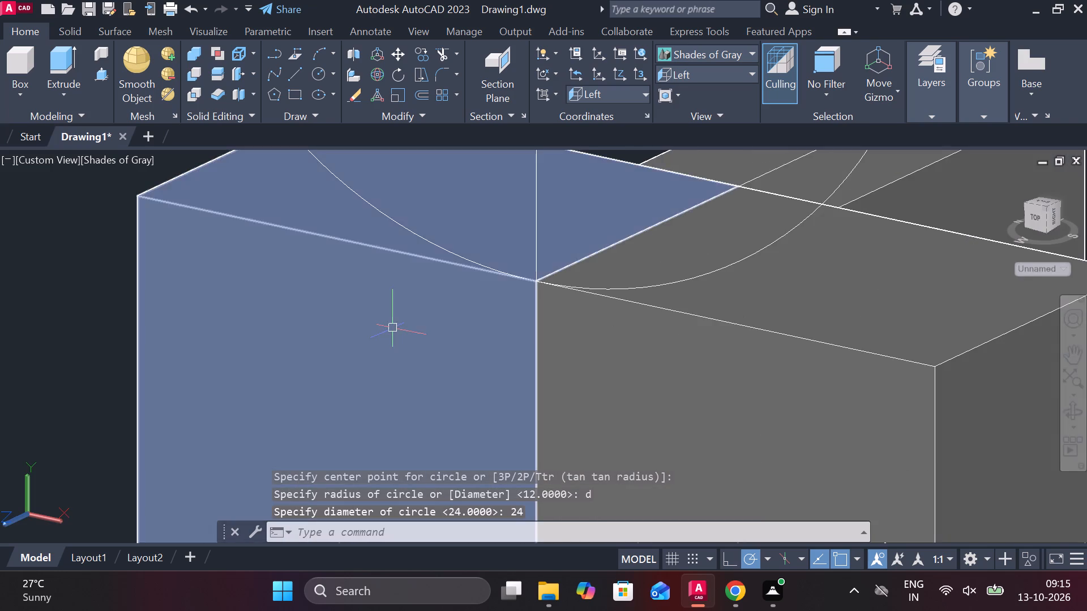
Erase the two construction lines running from the circle's centre above the left upright.
scroll(393, 328, "down", 5)
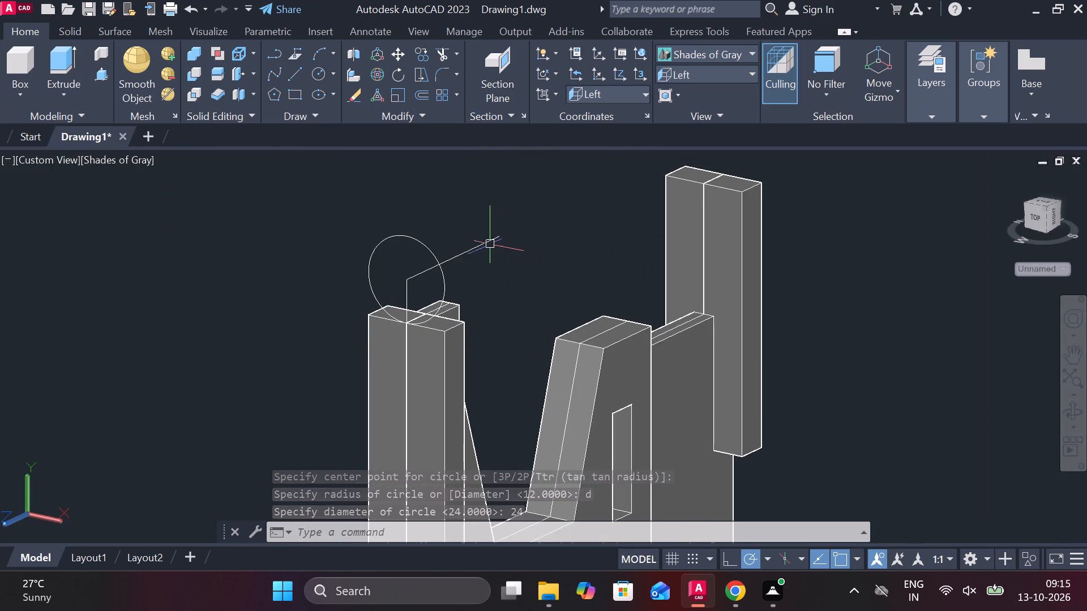
left_click(486, 243)
type("e")
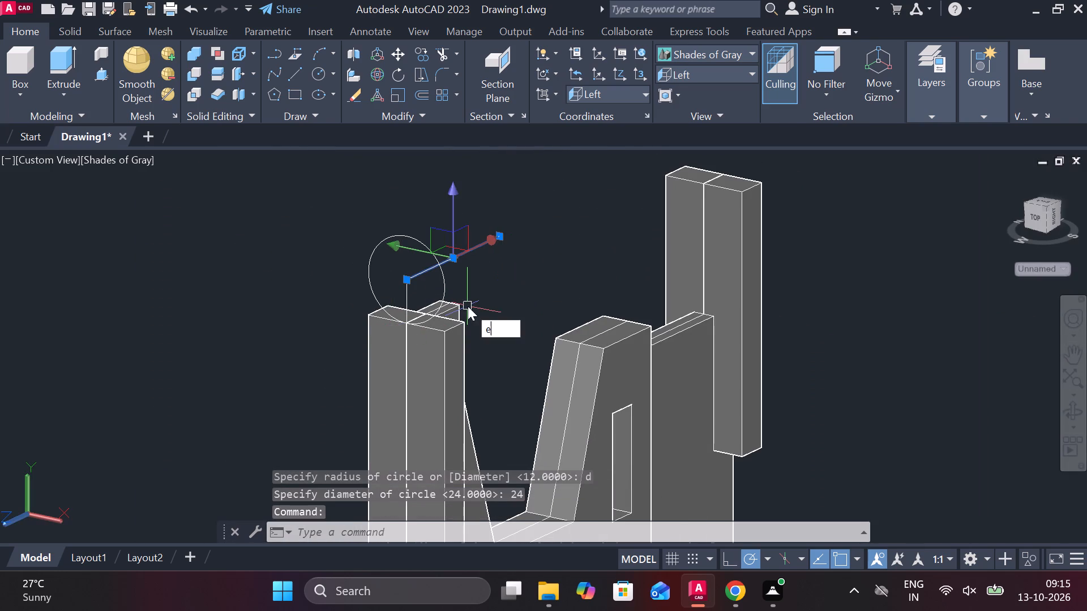
key("space")
left_click(408, 289)
type("e")
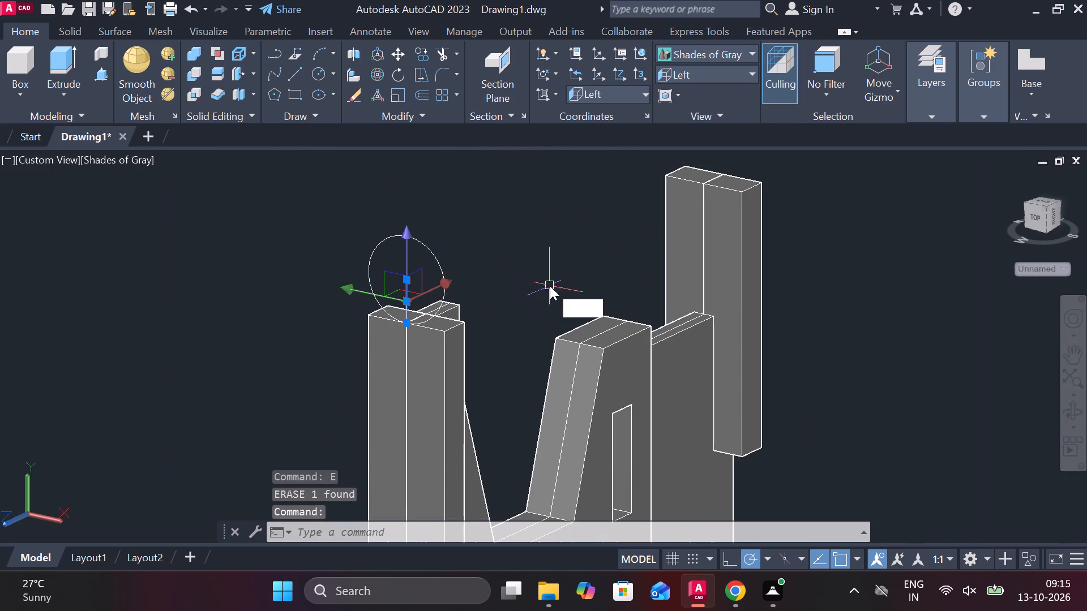
key("space")
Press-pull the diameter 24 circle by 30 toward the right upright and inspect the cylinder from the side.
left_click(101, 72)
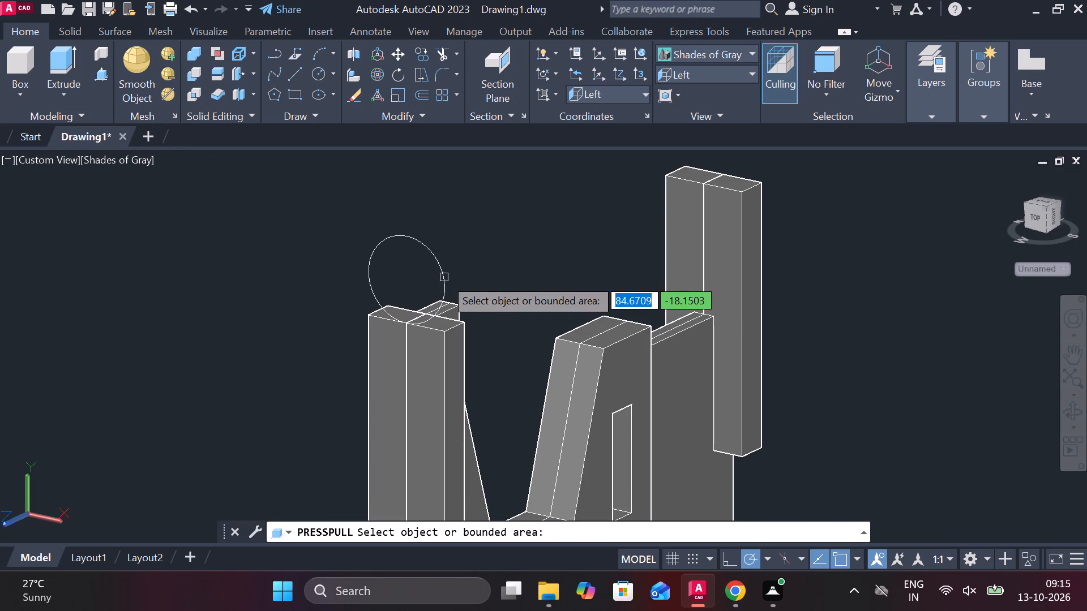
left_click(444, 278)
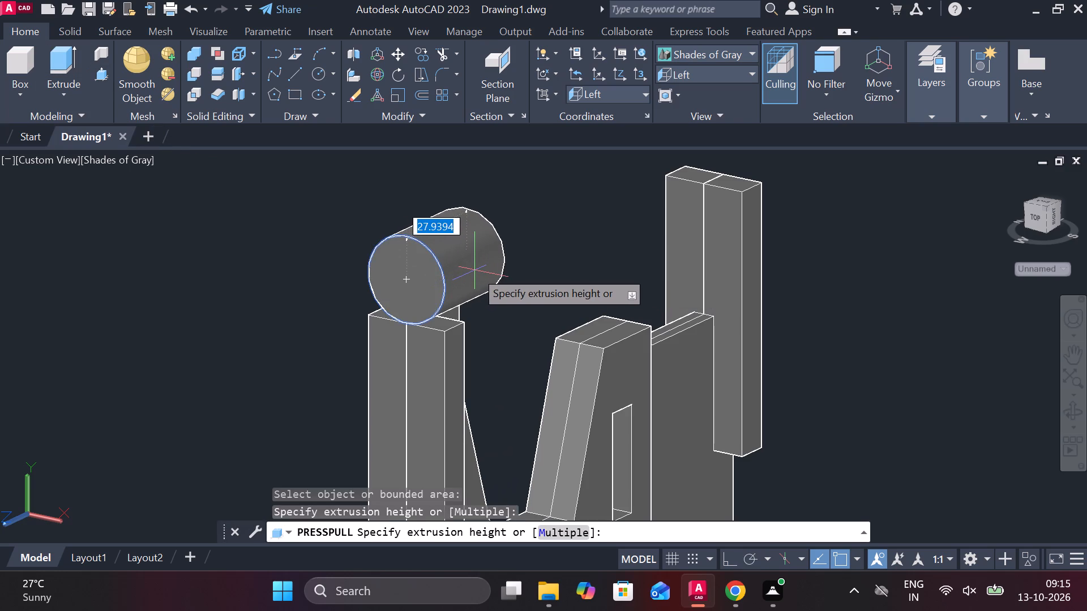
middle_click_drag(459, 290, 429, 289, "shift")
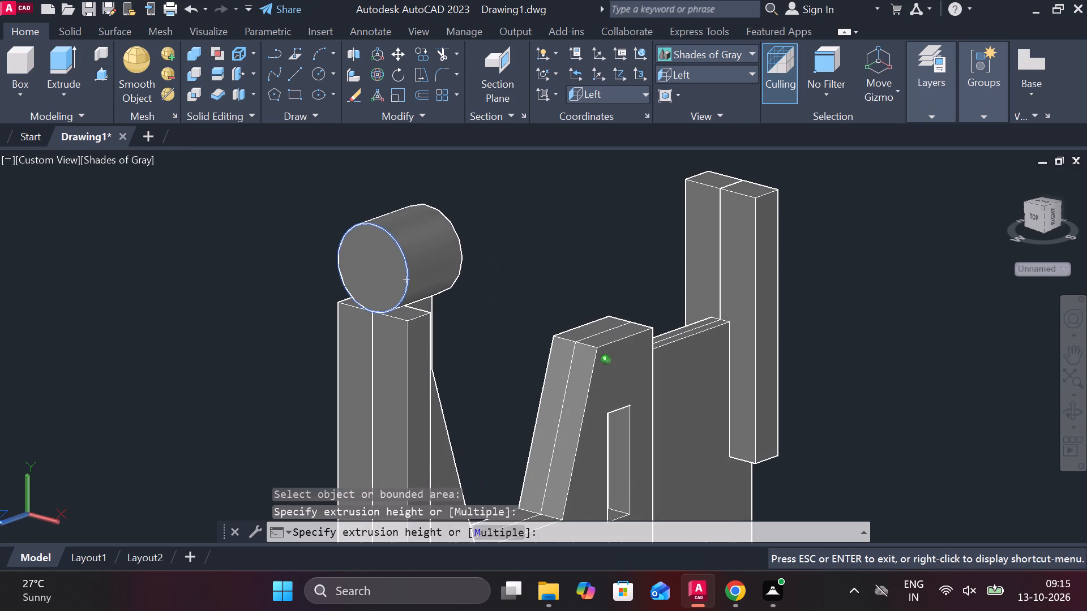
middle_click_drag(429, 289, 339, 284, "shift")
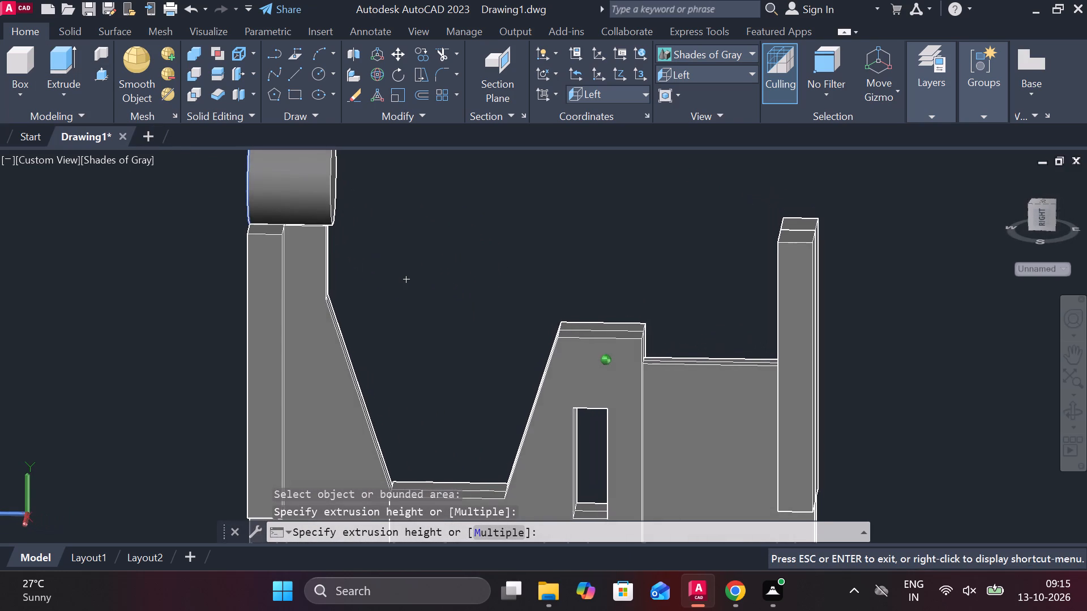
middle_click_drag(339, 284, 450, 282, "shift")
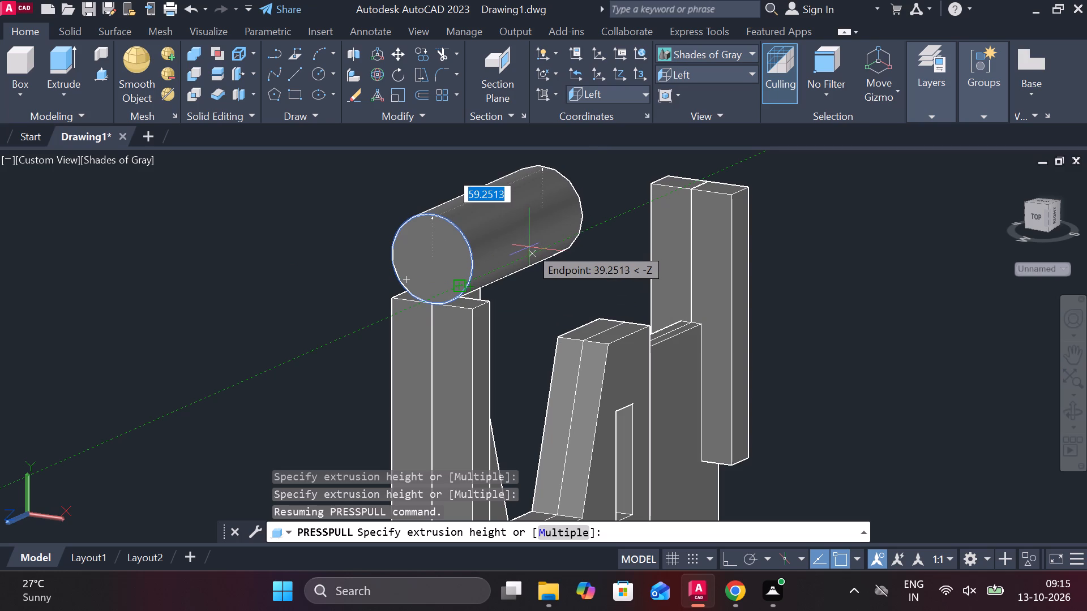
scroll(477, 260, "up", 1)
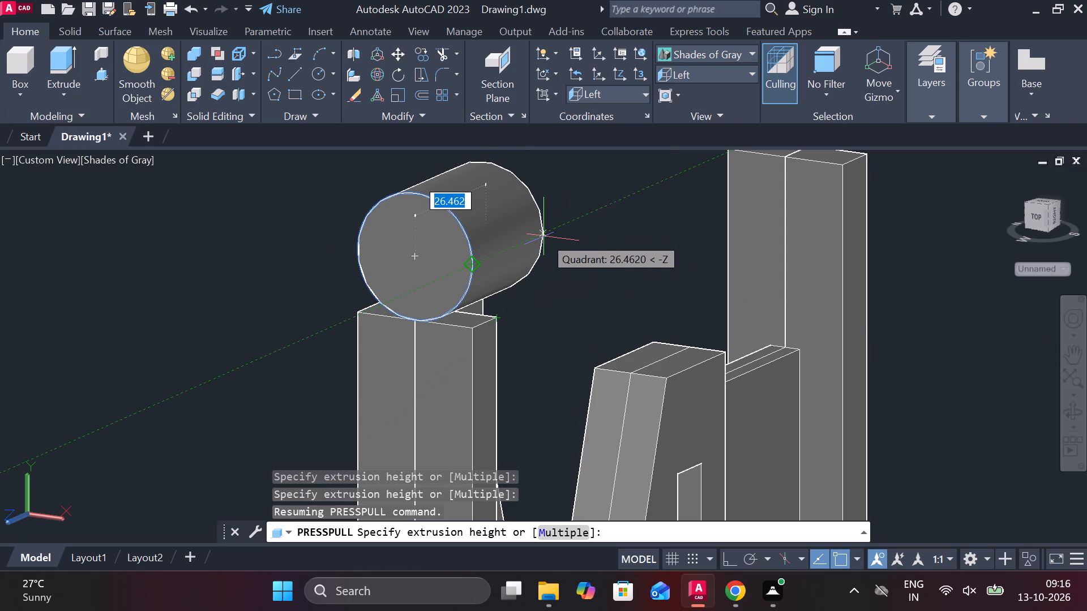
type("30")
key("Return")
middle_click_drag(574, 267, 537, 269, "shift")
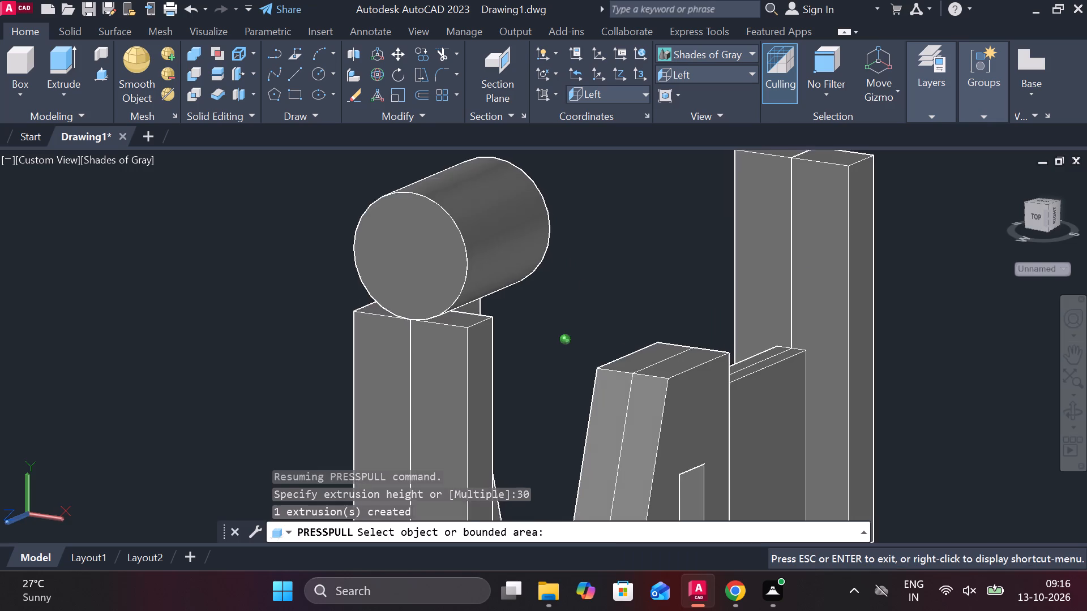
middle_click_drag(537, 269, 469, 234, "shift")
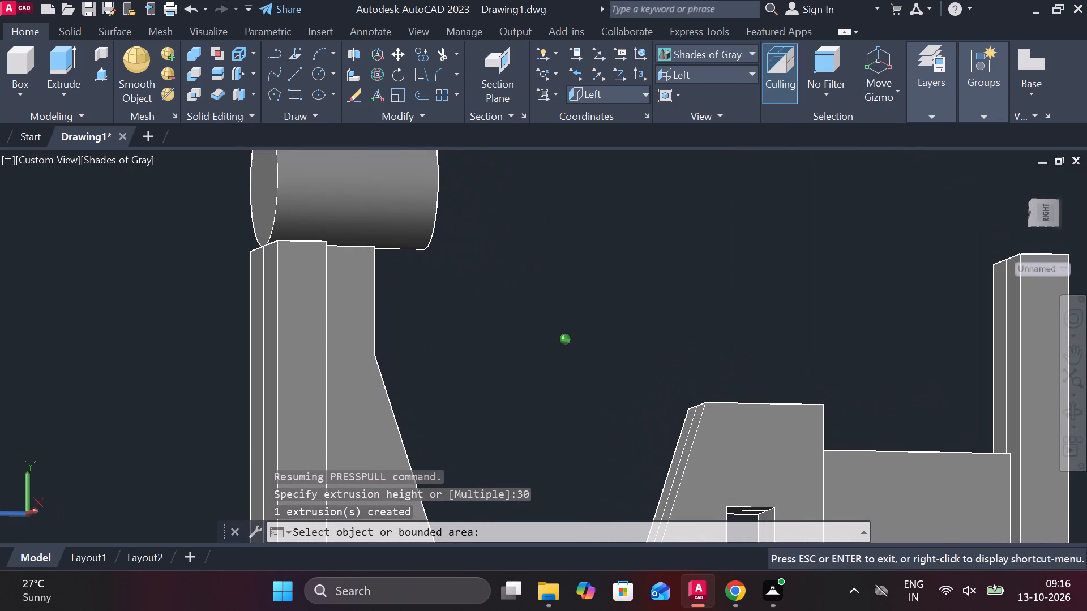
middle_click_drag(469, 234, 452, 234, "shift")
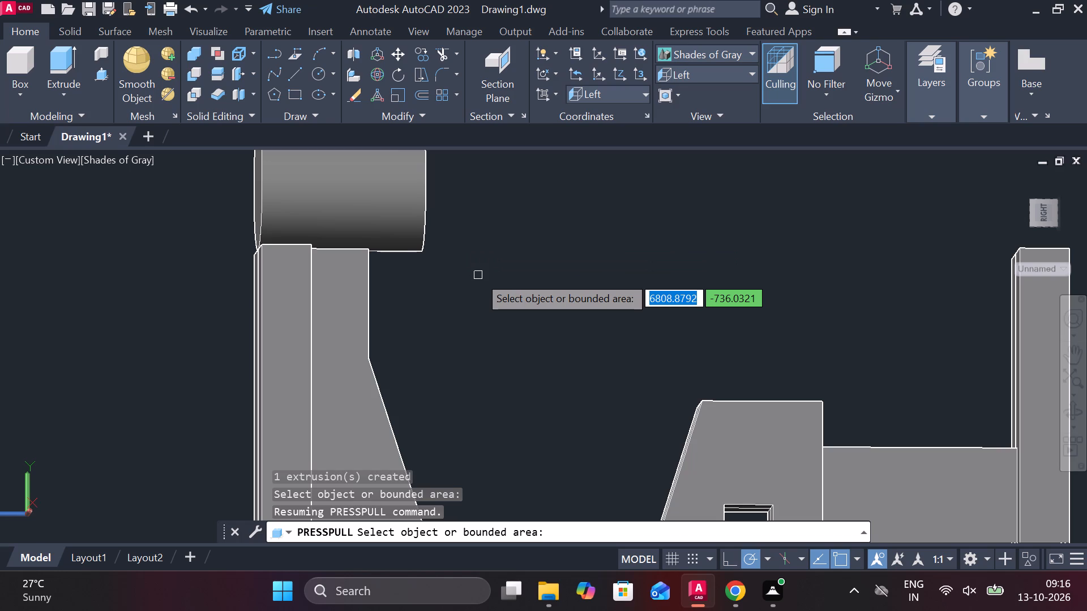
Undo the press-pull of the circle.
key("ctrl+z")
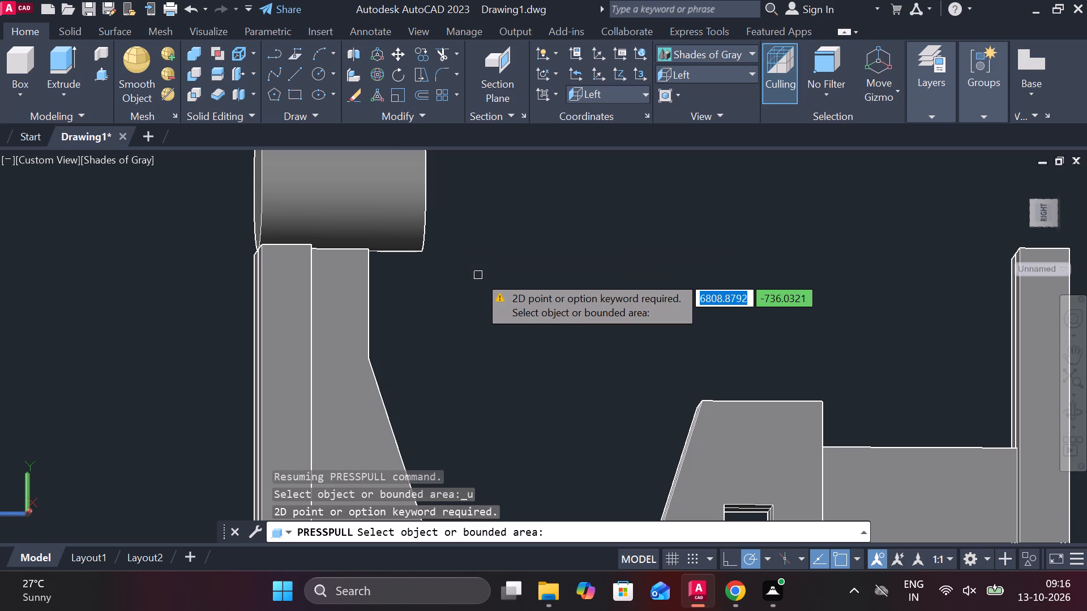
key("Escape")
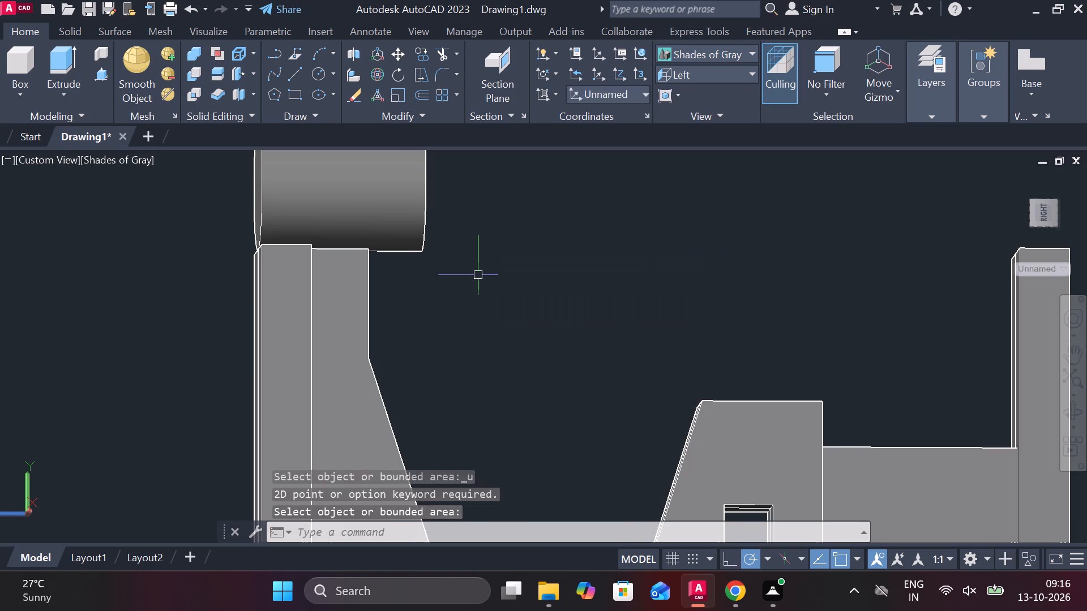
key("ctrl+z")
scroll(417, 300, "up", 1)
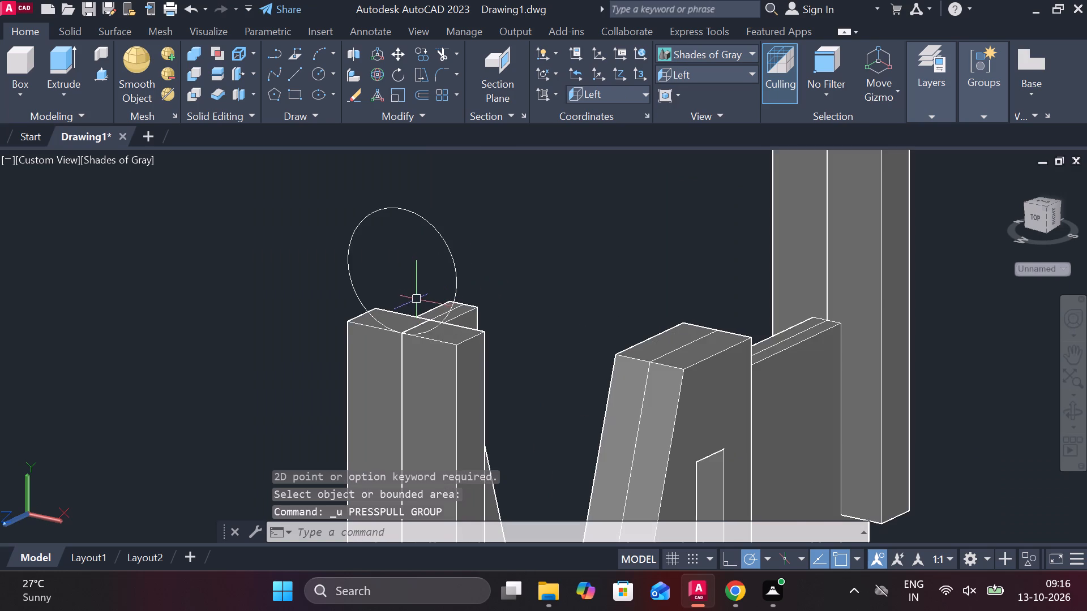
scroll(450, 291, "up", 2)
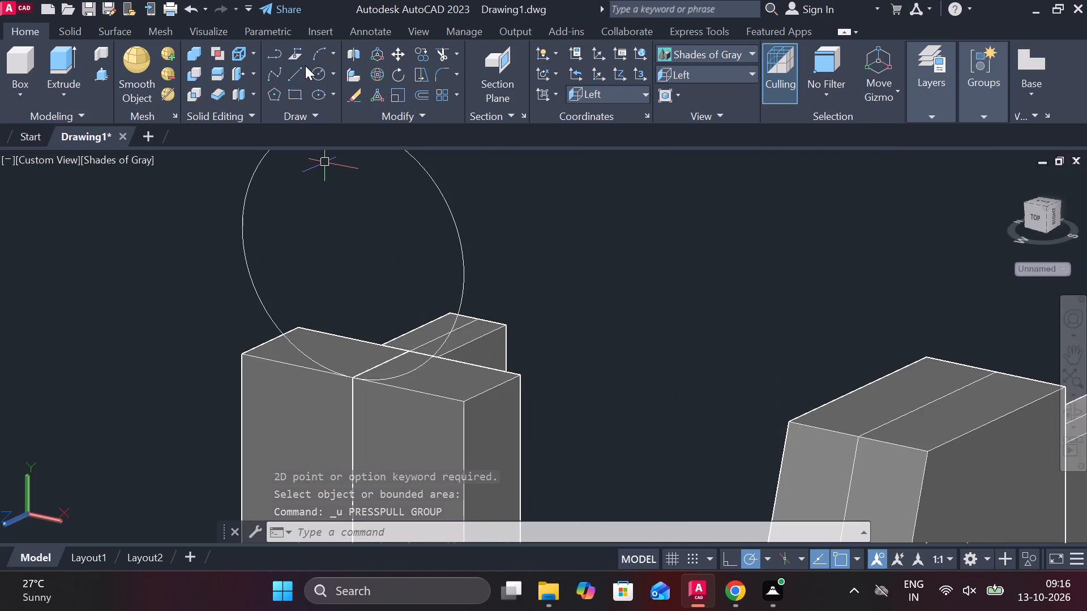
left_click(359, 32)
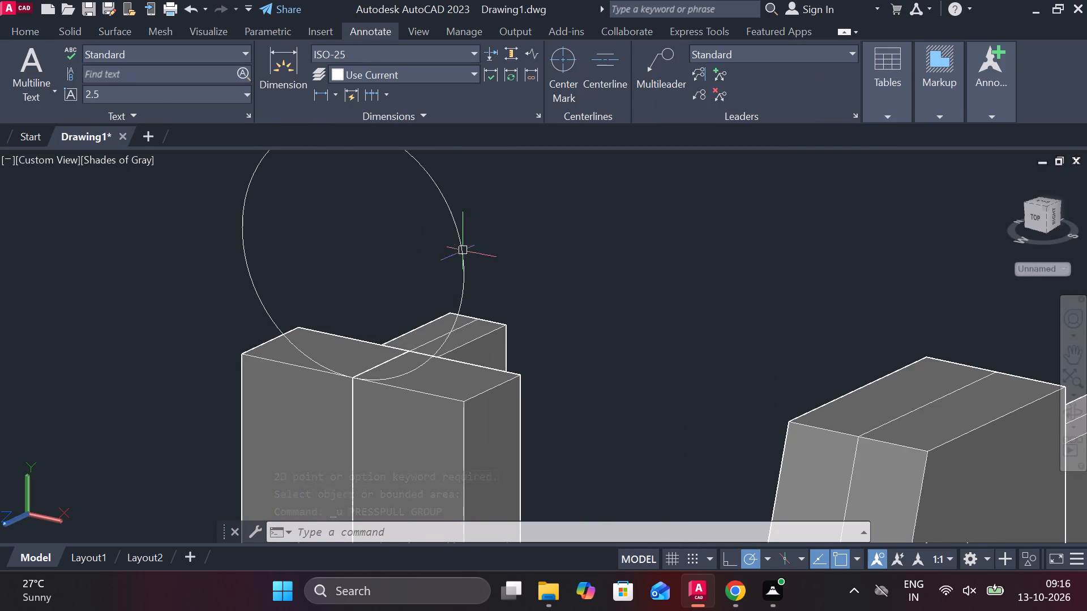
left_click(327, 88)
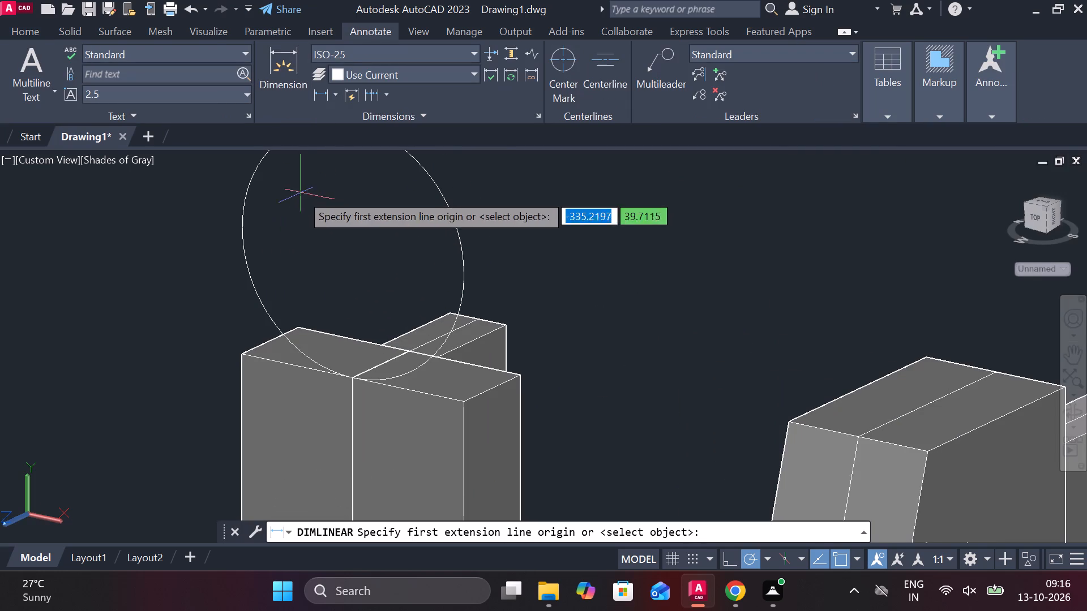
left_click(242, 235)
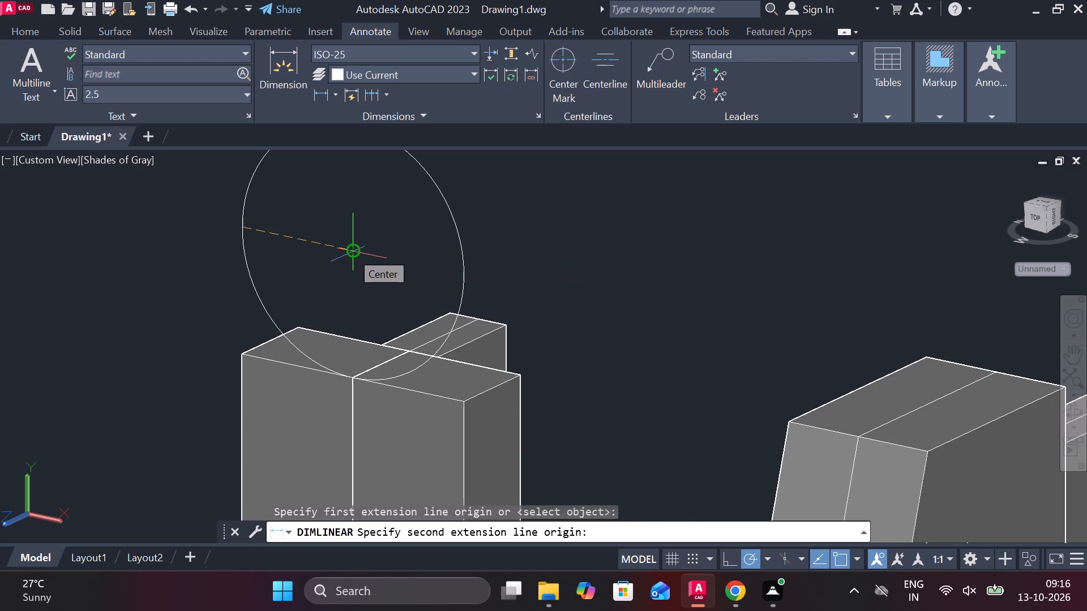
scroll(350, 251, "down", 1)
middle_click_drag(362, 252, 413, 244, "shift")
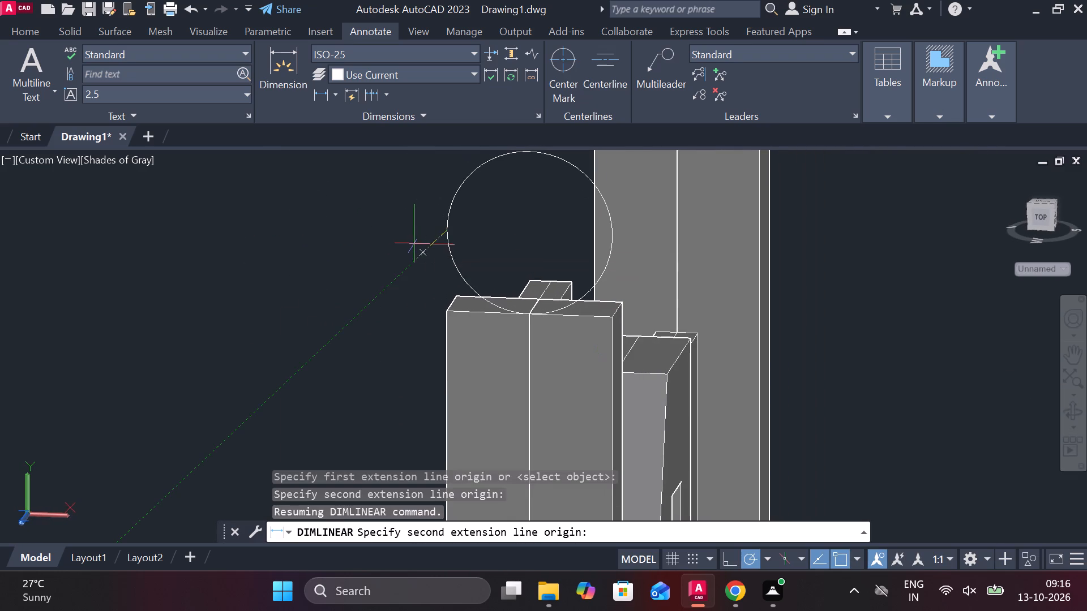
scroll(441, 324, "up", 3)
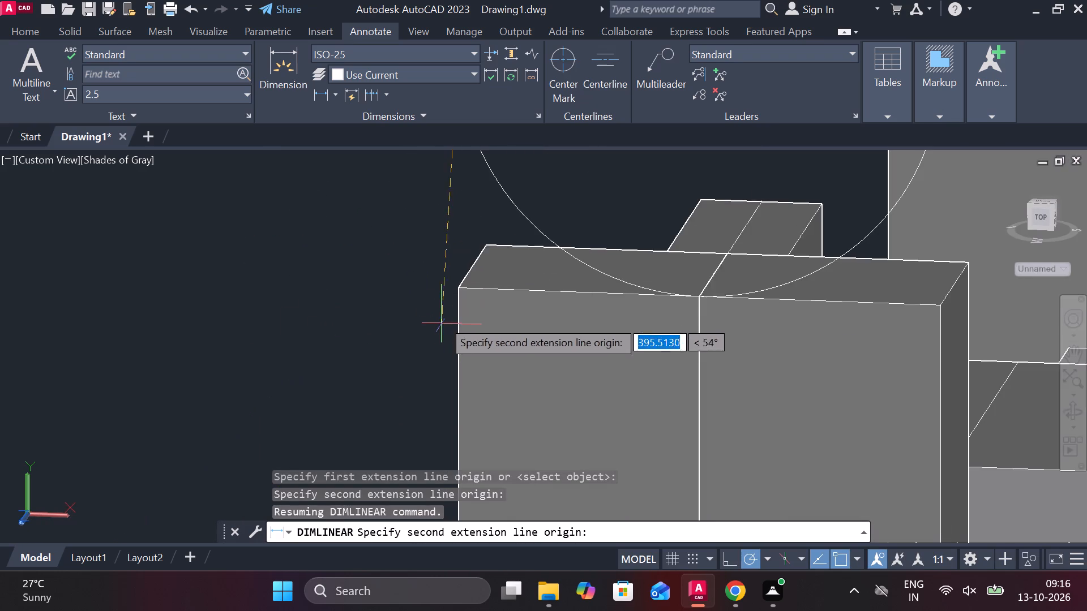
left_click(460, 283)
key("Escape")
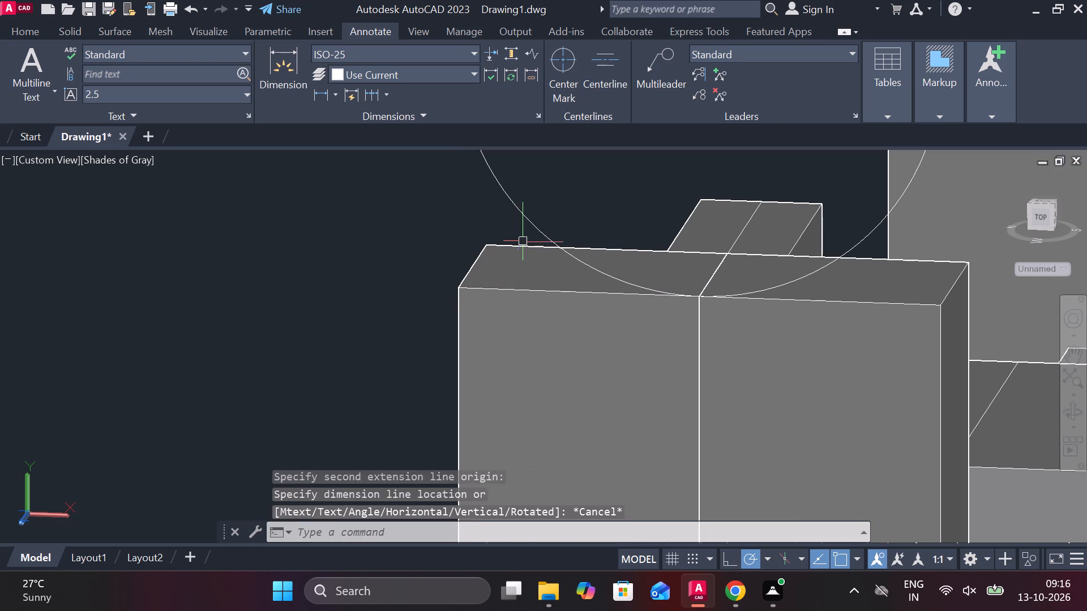
Draw connected lines from the circle's left quadrant 12 down to the upright's corner, across its top outer edge and up to the right quadrant.
scroll(523, 242, "down", 1)
left_click(18, 23)
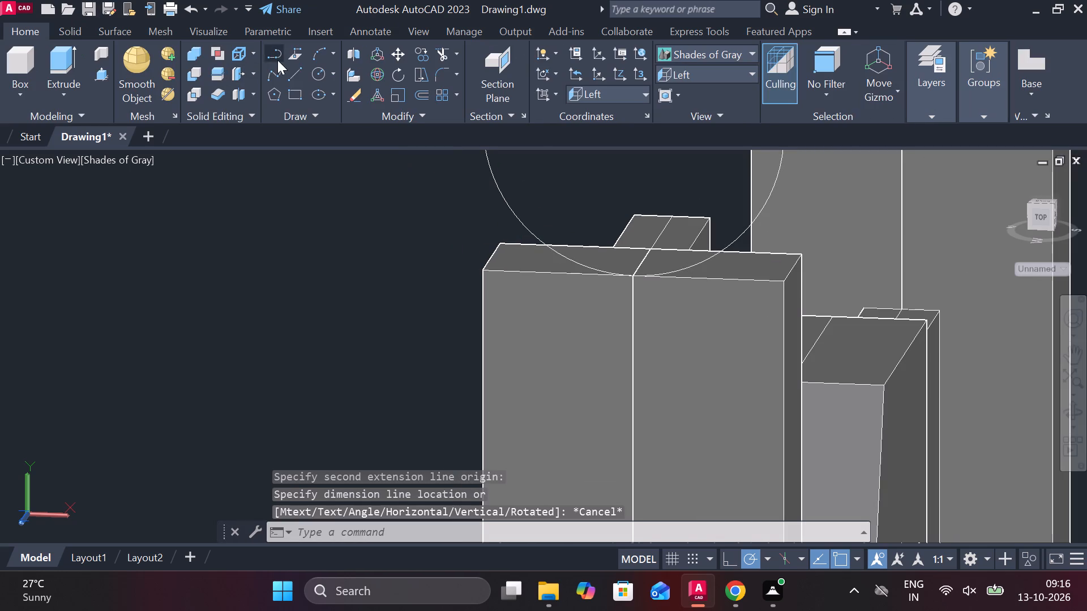
left_click(295, 75)
scroll(388, 170, "down", 2)
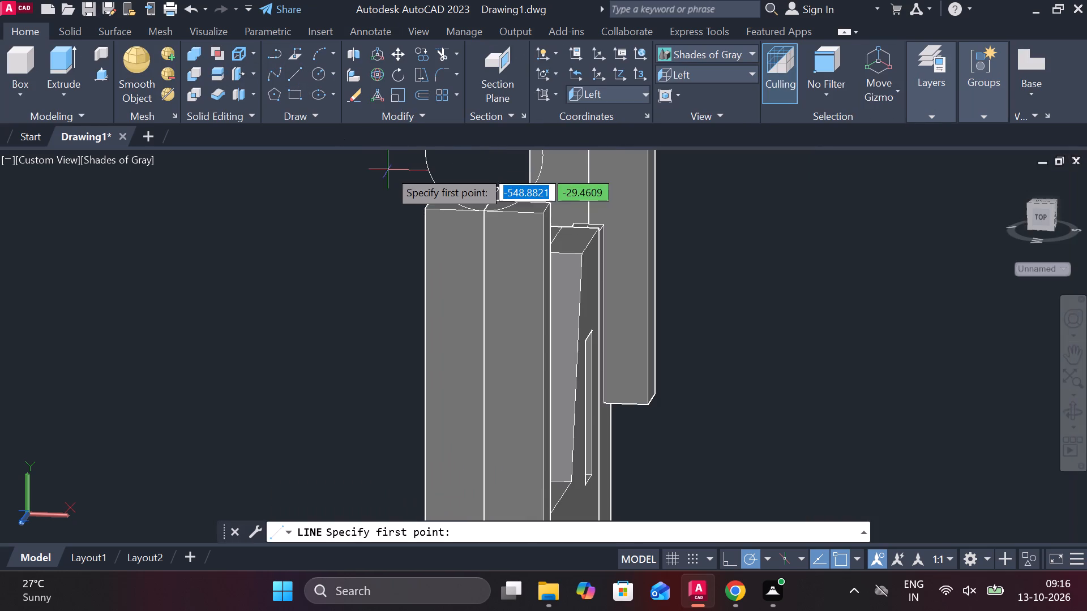
middle_click_drag(395, 172, 451, 244)
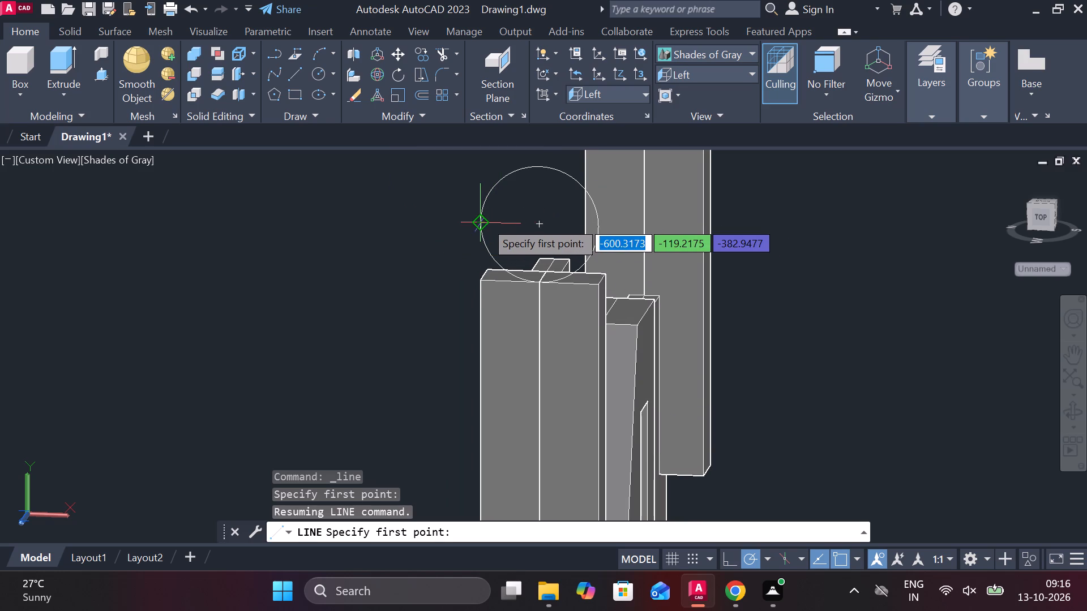
scroll(485, 221, "up", 2)
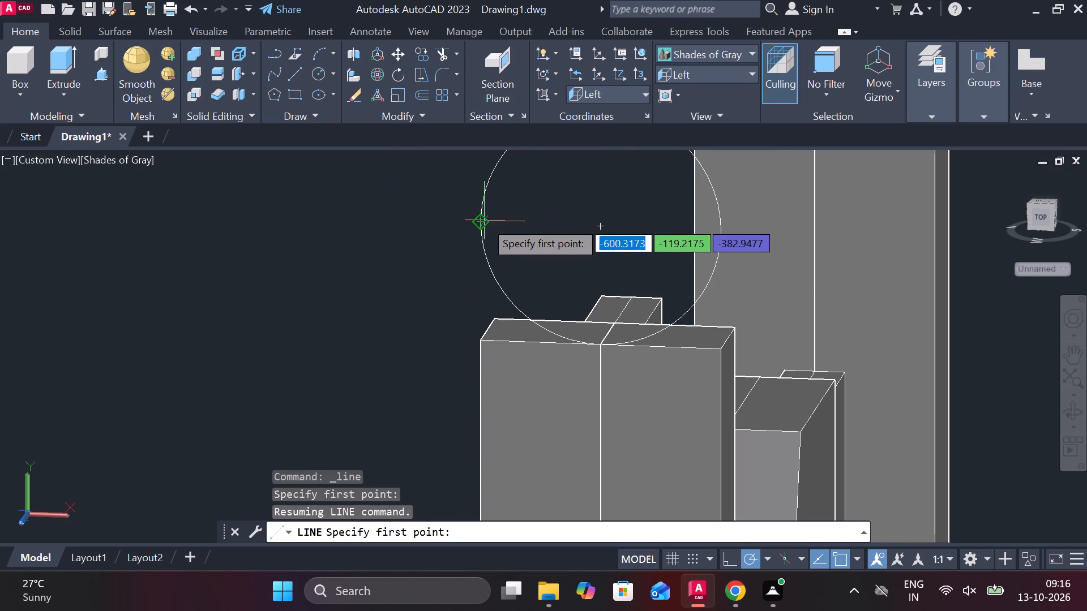
left_click(483, 226)
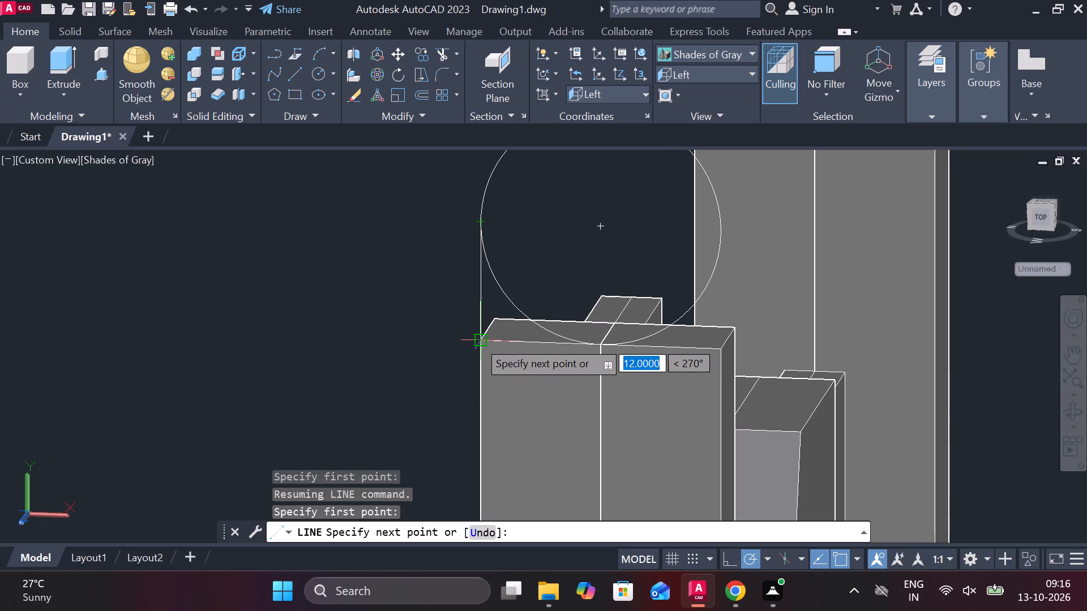
left_click(478, 341)
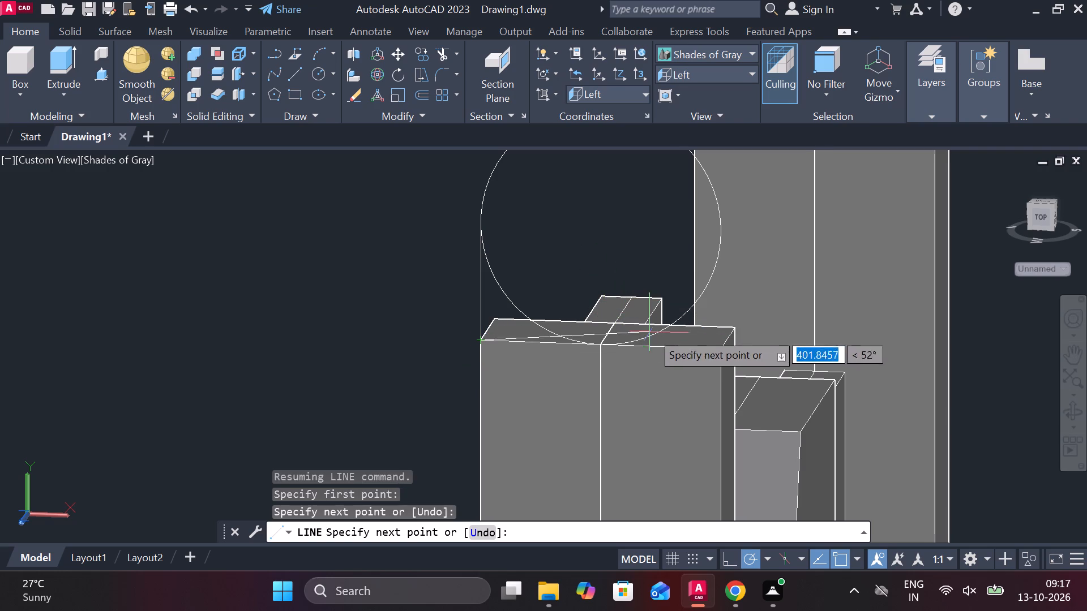
left_click(723, 351)
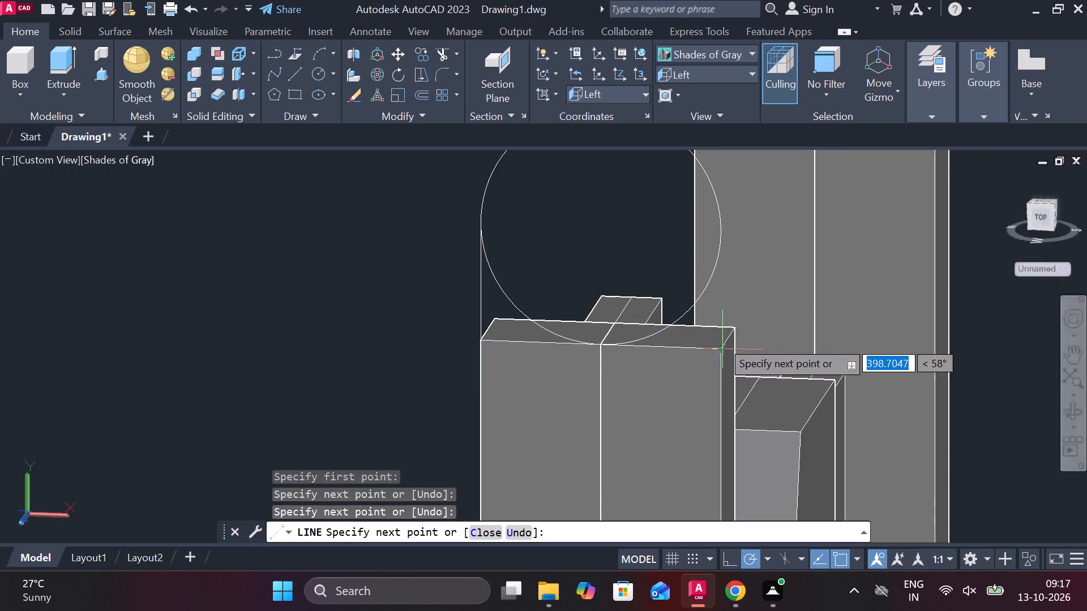
left_click(726, 234)
key("Escape")
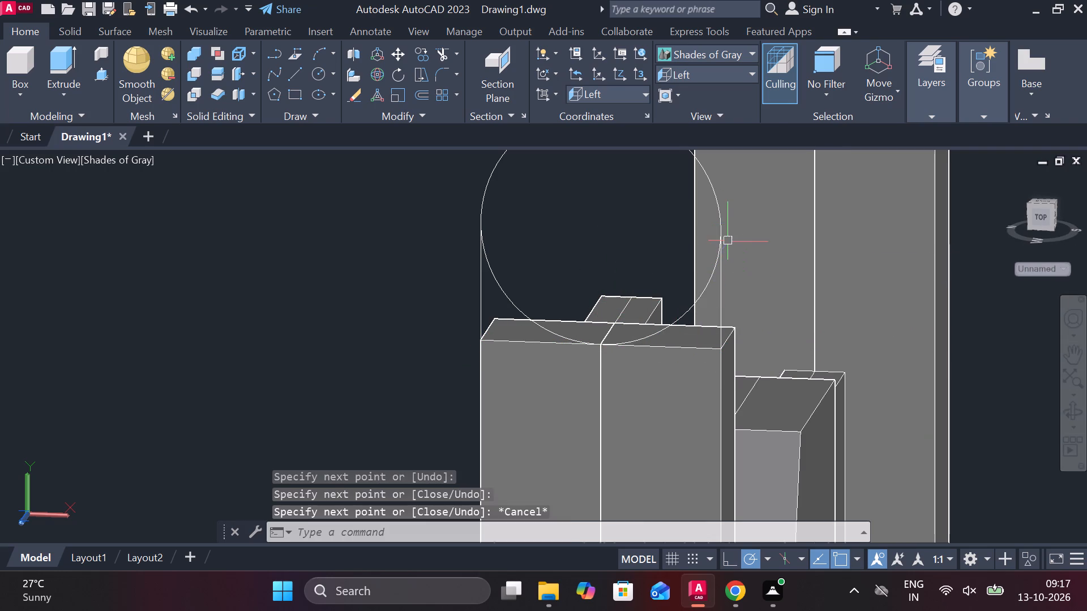
Trim away the lower half of the circle between the two vertical lines, leaving a round-topped profile above the left upright.
scroll(728, 241, "down", 1)
middle_click_drag(681, 289, 588, 289, "shift")
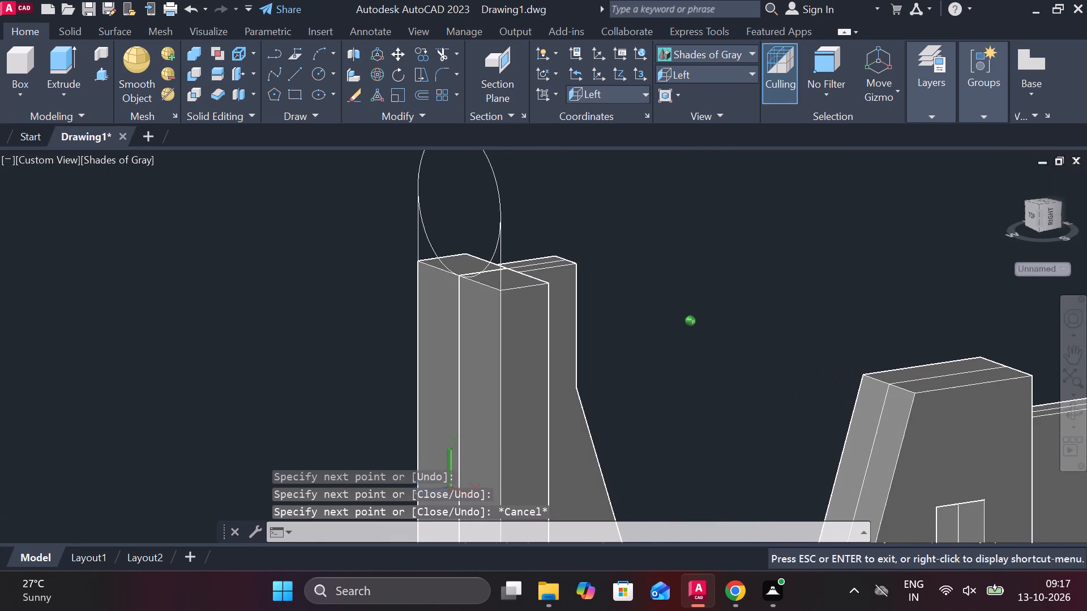
middle_click_drag(588, 289, 589, 289, "shift")
scroll(579, 253, "up", 1)
middle_click_drag(579, 253, 614, 319)
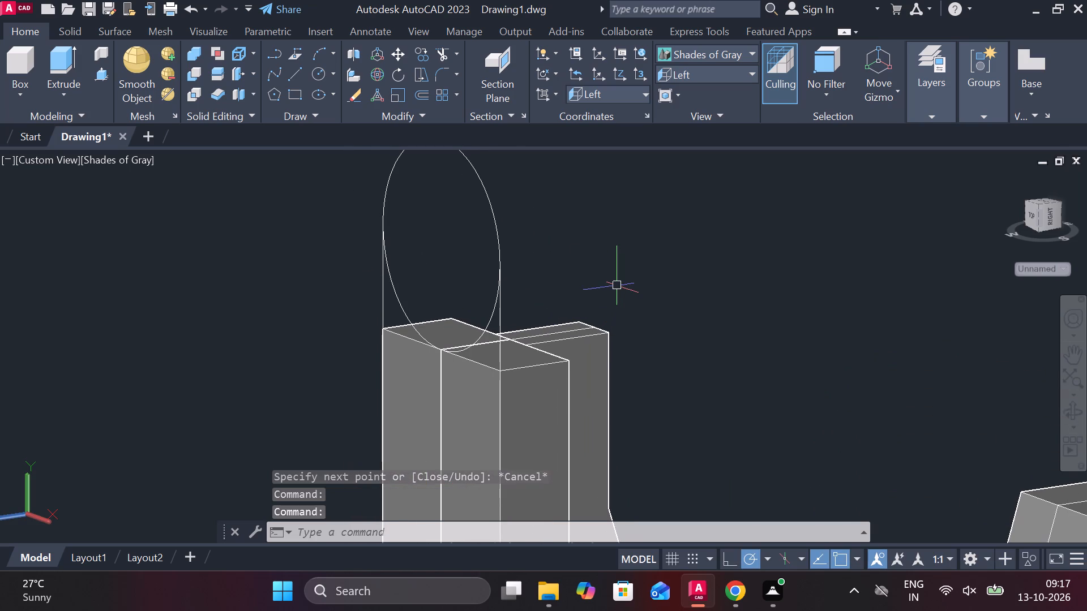
key("Escape")
type("tr")
key("space")
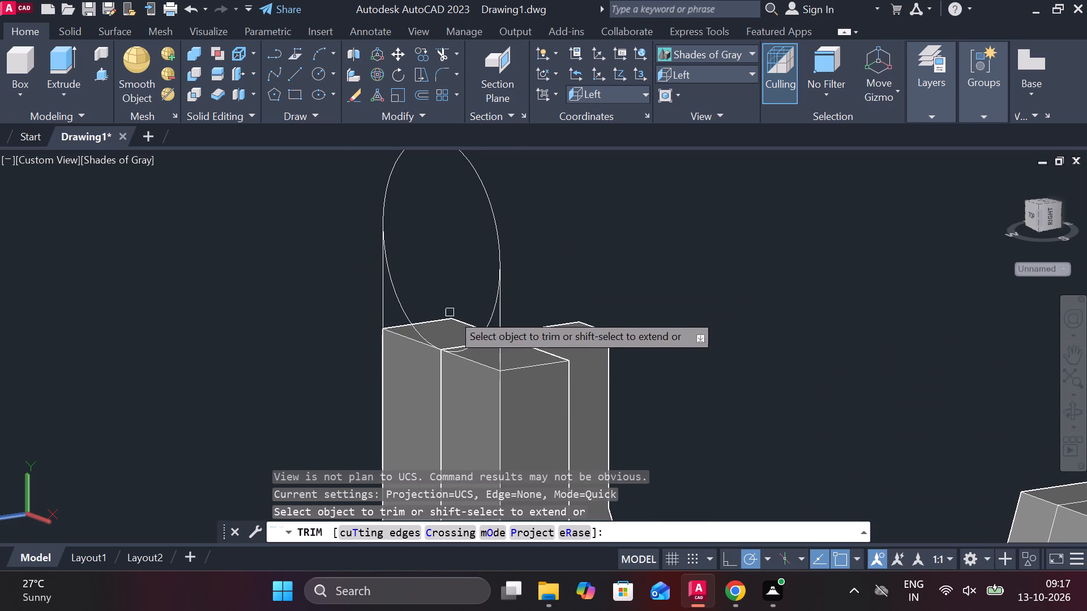
left_click(487, 325)
left_click(395, 305)
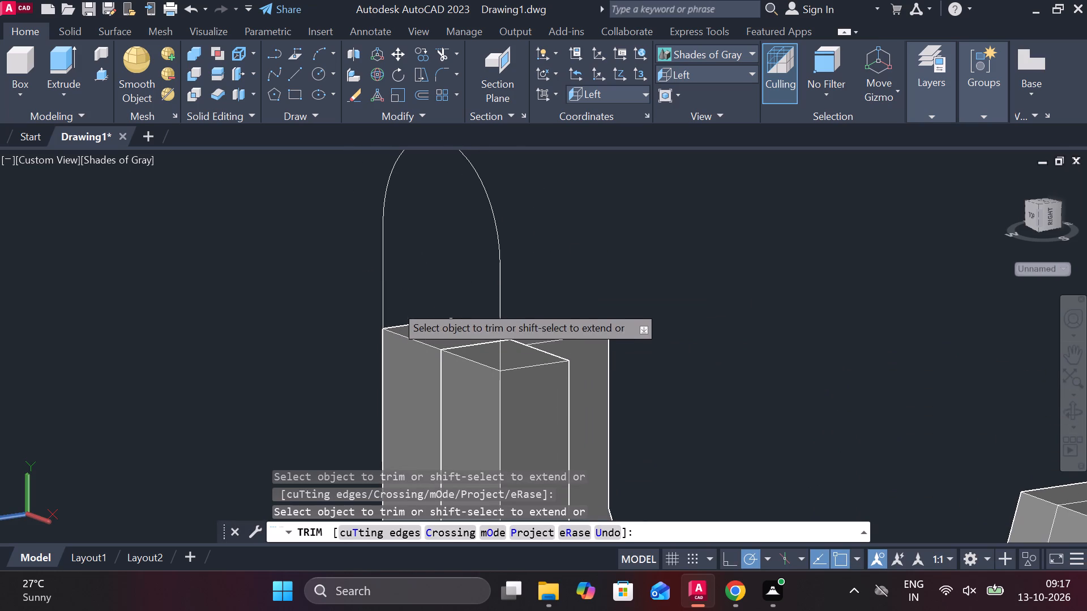
key("Escape")
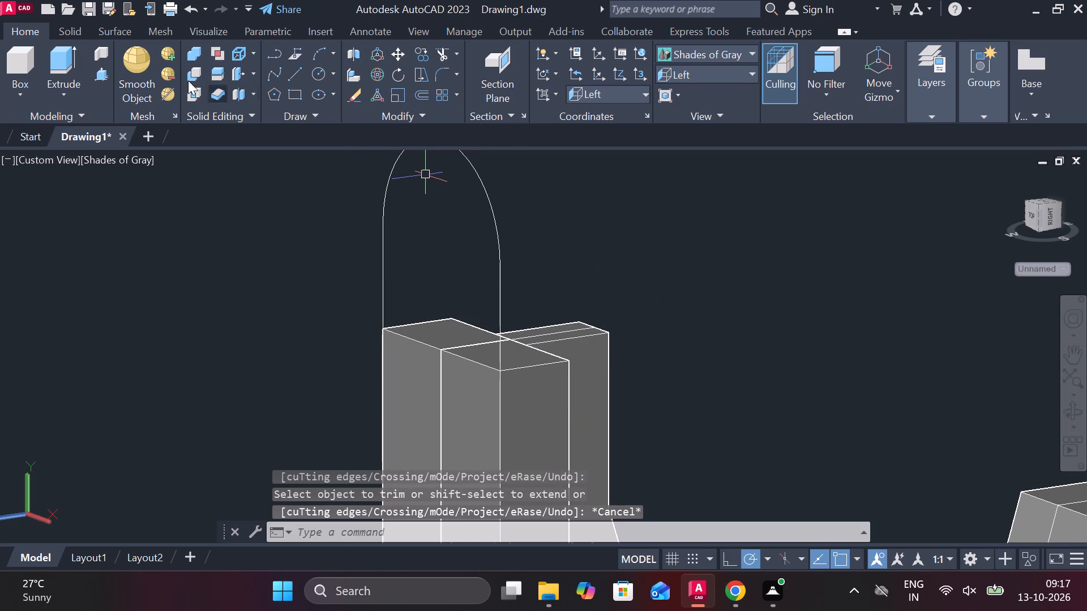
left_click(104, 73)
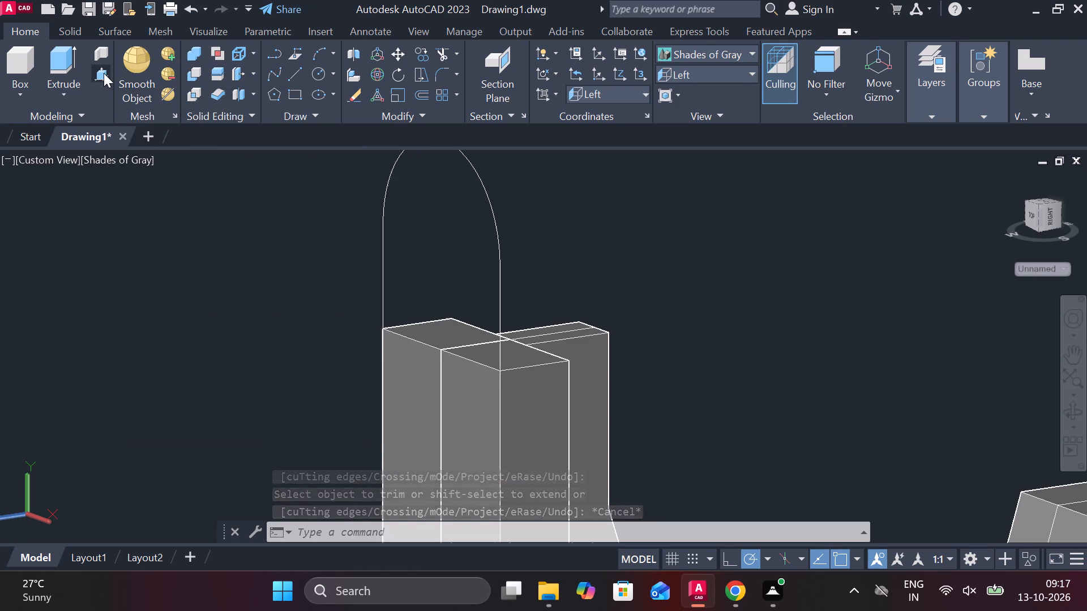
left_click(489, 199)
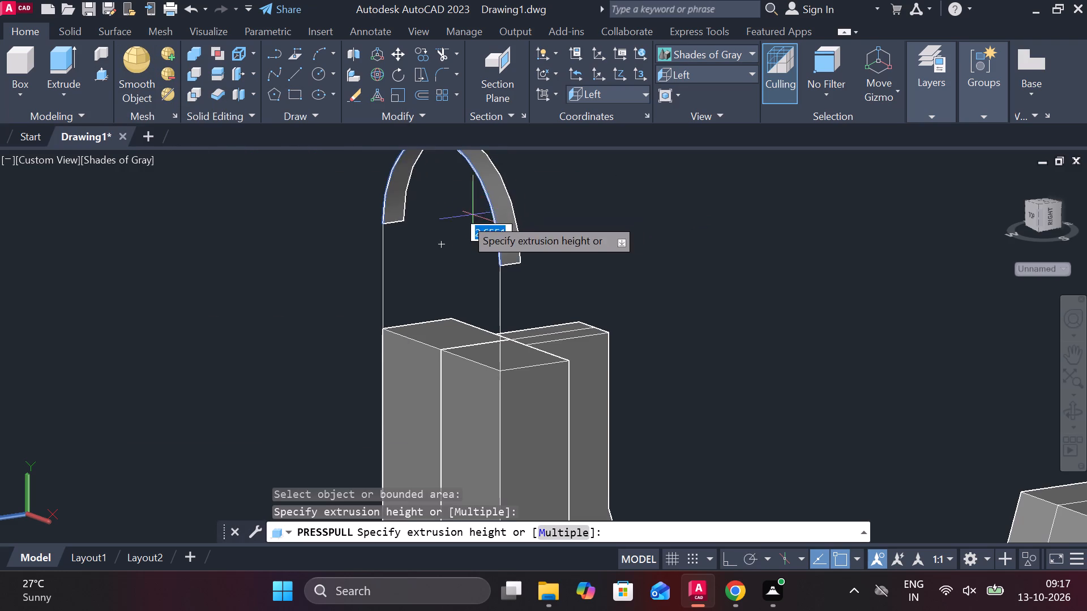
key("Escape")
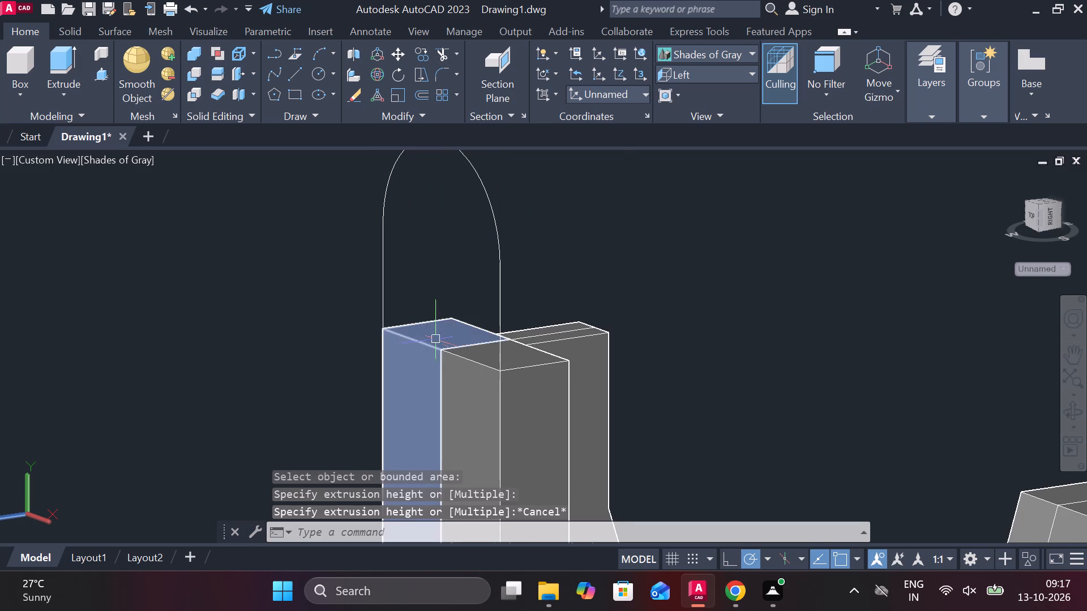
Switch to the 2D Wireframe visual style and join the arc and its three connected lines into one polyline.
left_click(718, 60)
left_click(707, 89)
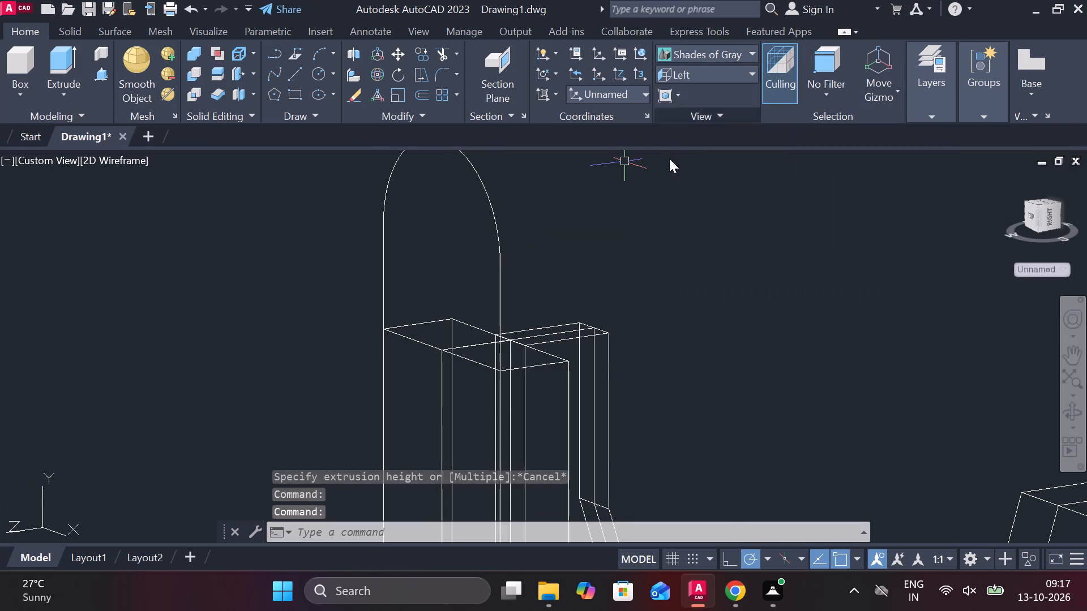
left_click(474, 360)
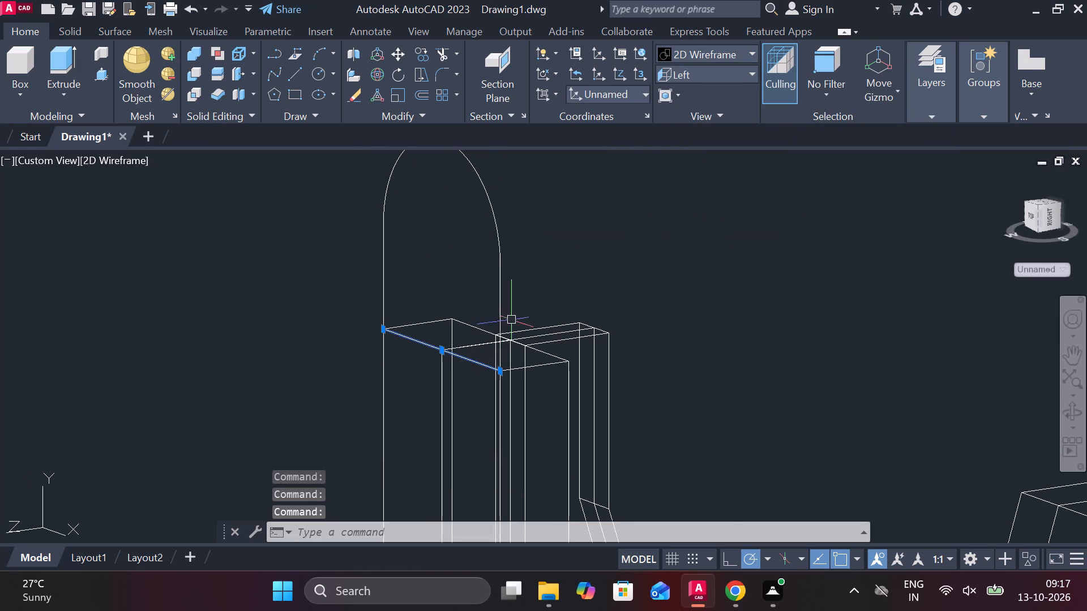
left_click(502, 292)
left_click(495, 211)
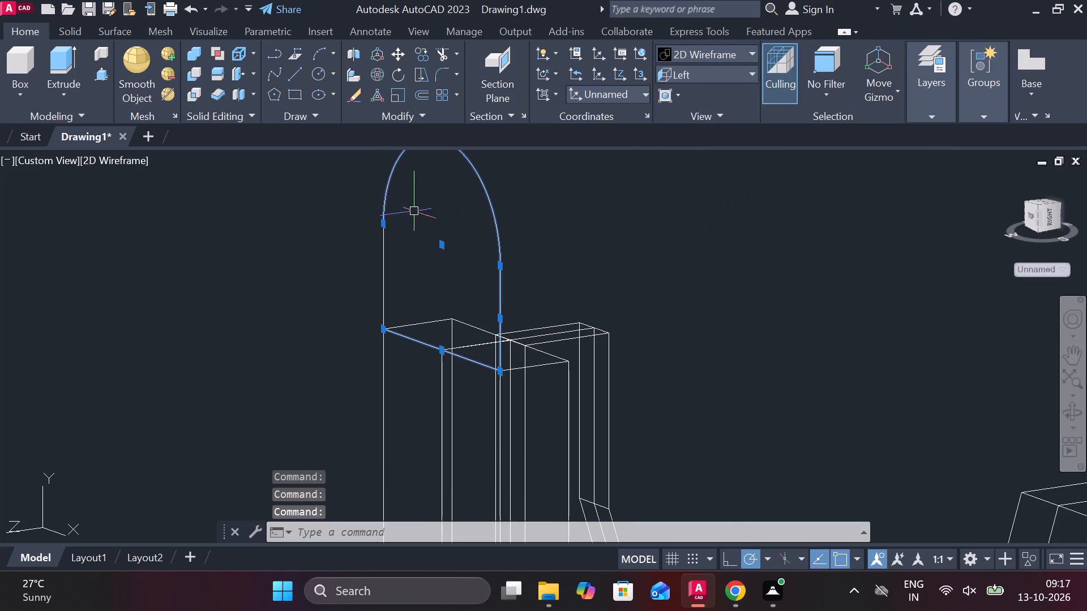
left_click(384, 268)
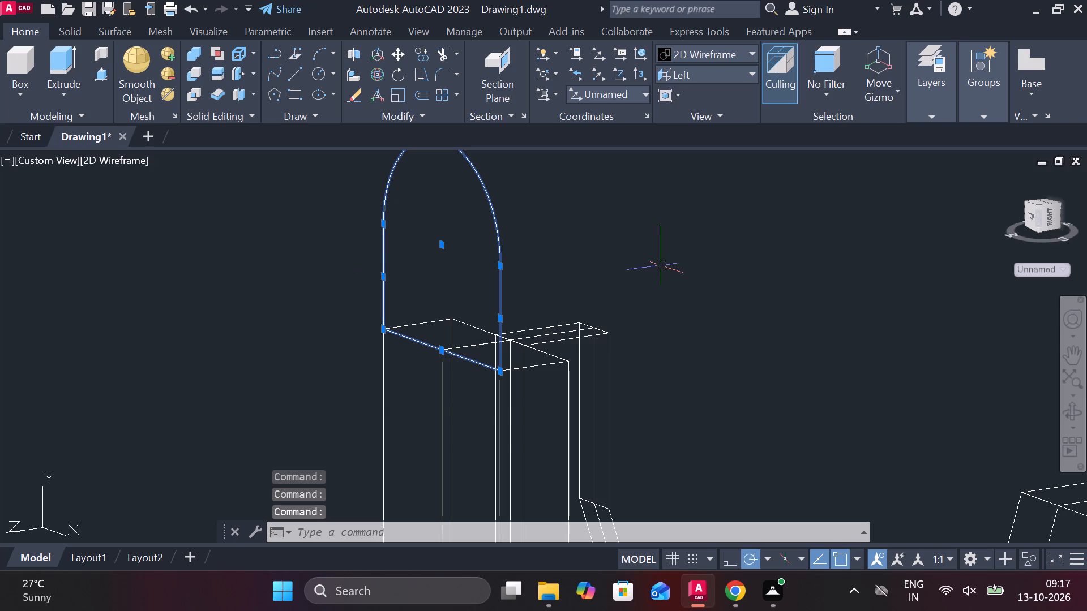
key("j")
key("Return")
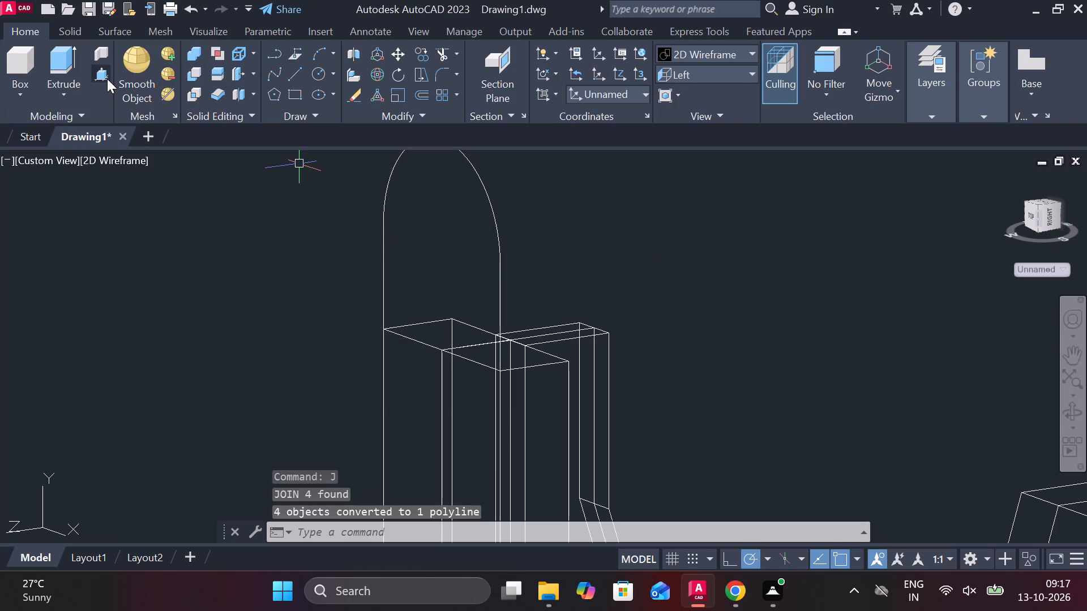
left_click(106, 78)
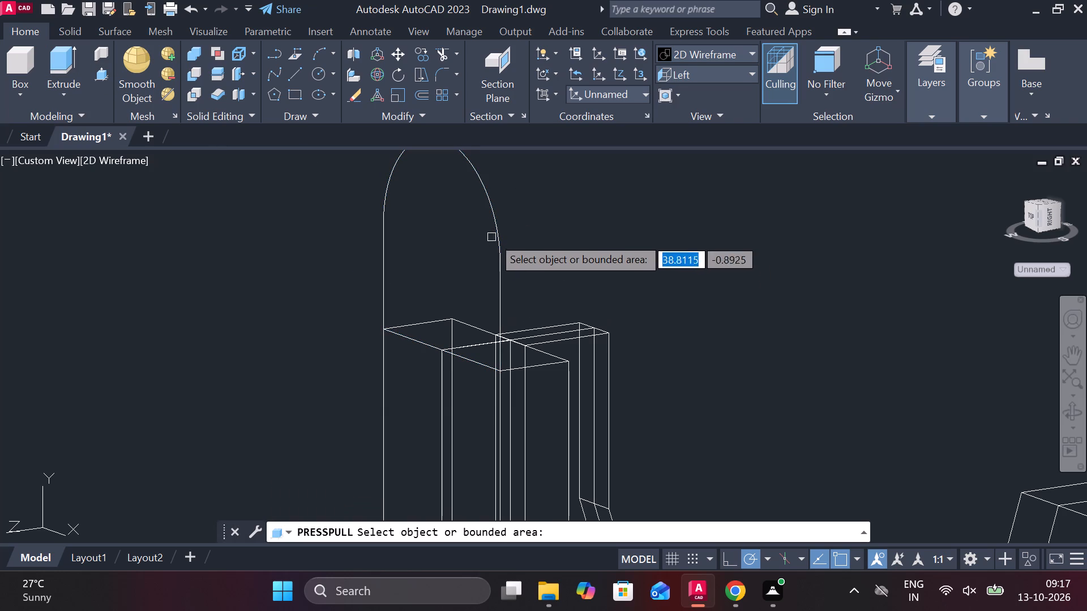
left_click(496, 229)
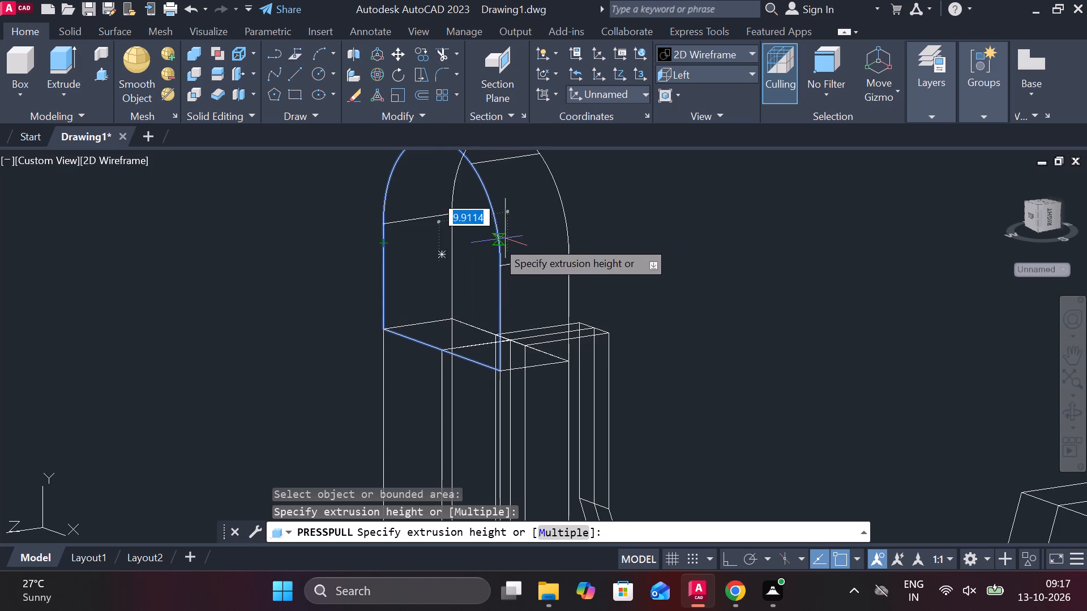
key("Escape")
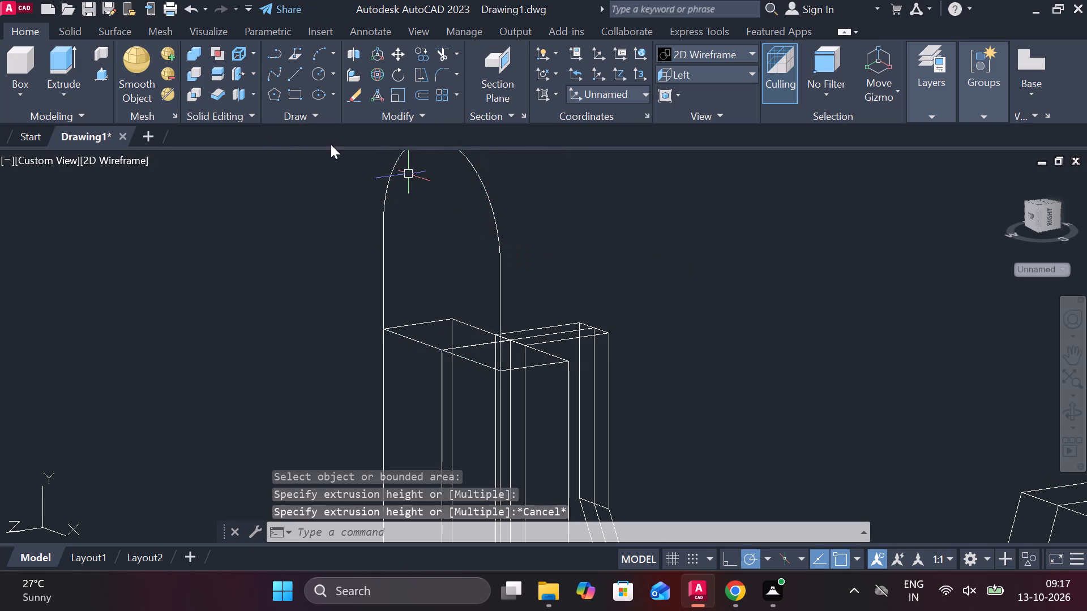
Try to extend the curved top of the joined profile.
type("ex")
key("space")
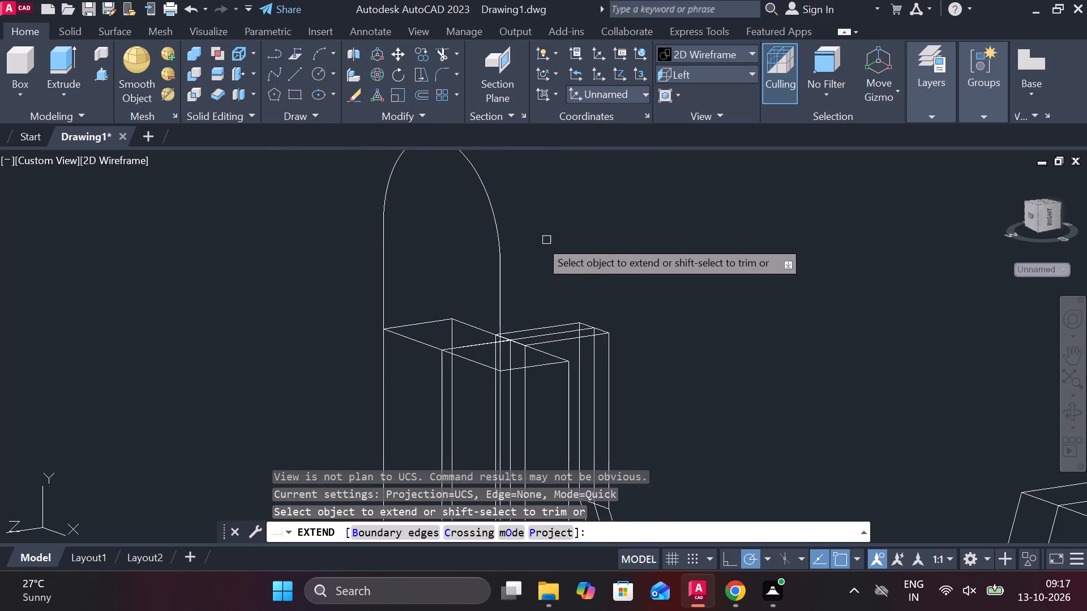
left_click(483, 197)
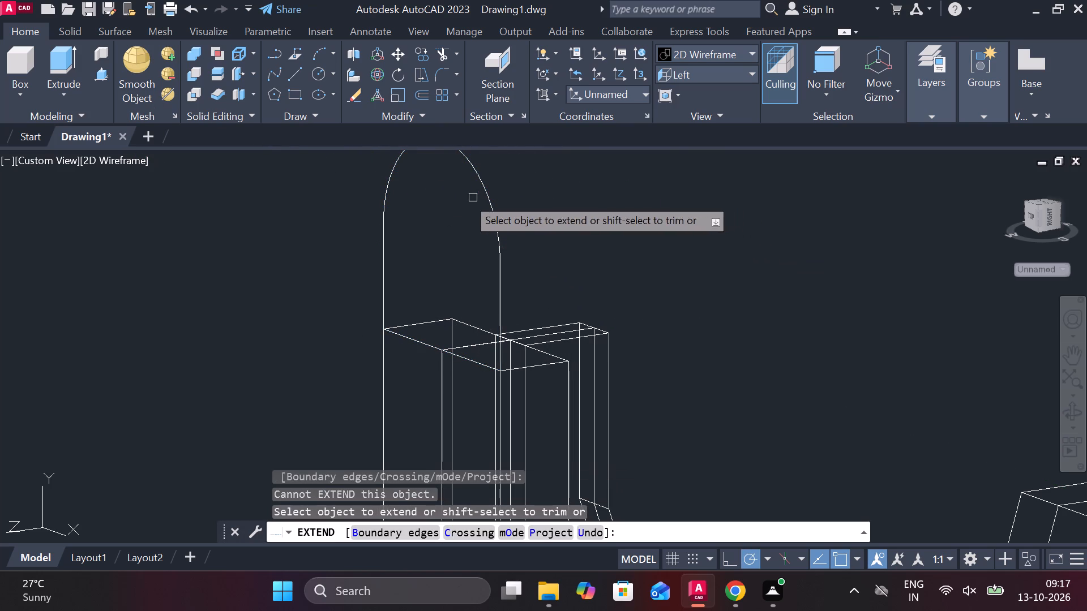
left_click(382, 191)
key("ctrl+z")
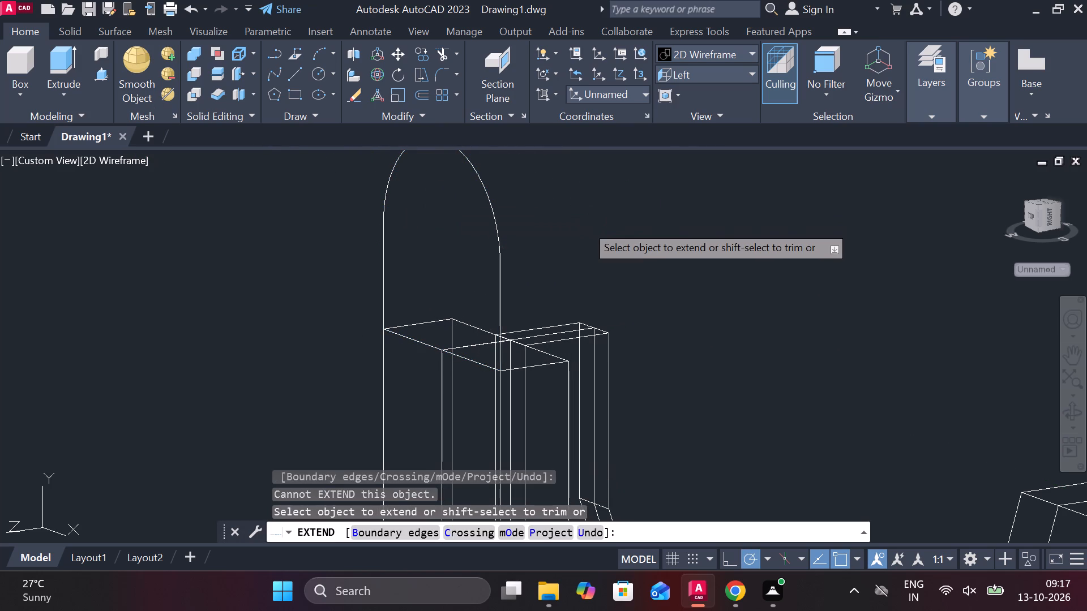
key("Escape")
Undo the recent edits back through the join, visual style change and trim, restoring the full circle above the upright.
key("ctrl+z")
key("ctrl+z")
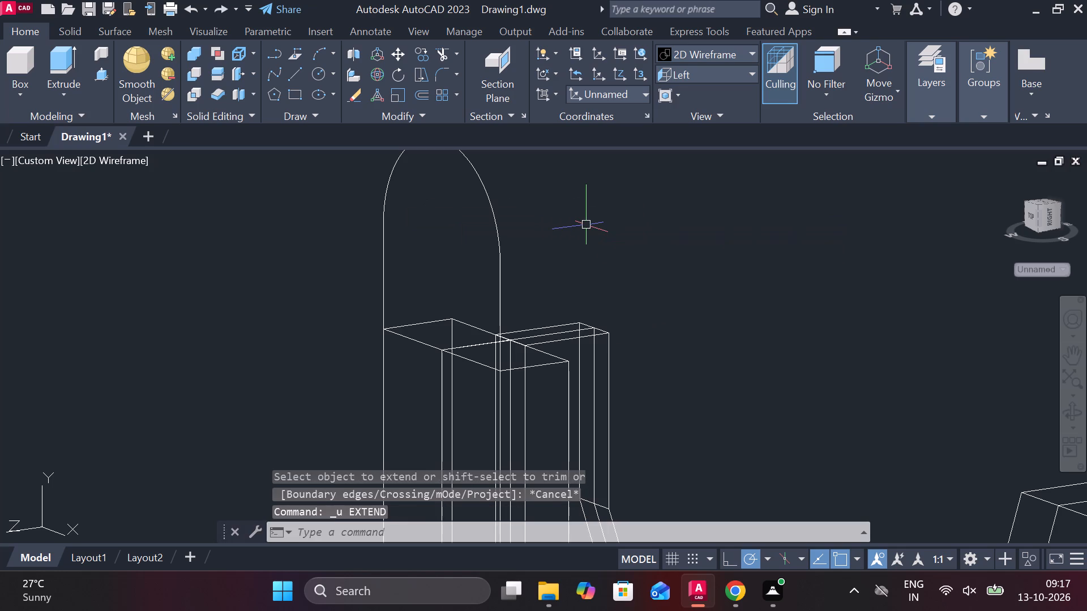
key("ctrl+z")
left_click(700, 55)
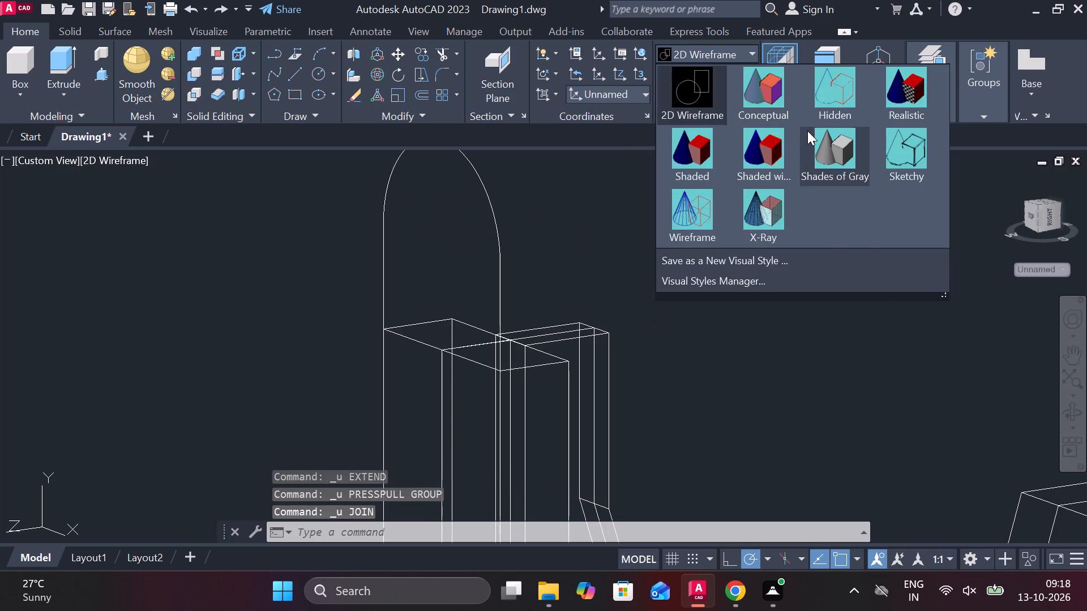
left_click(807, 131)
key("ctrl+z")
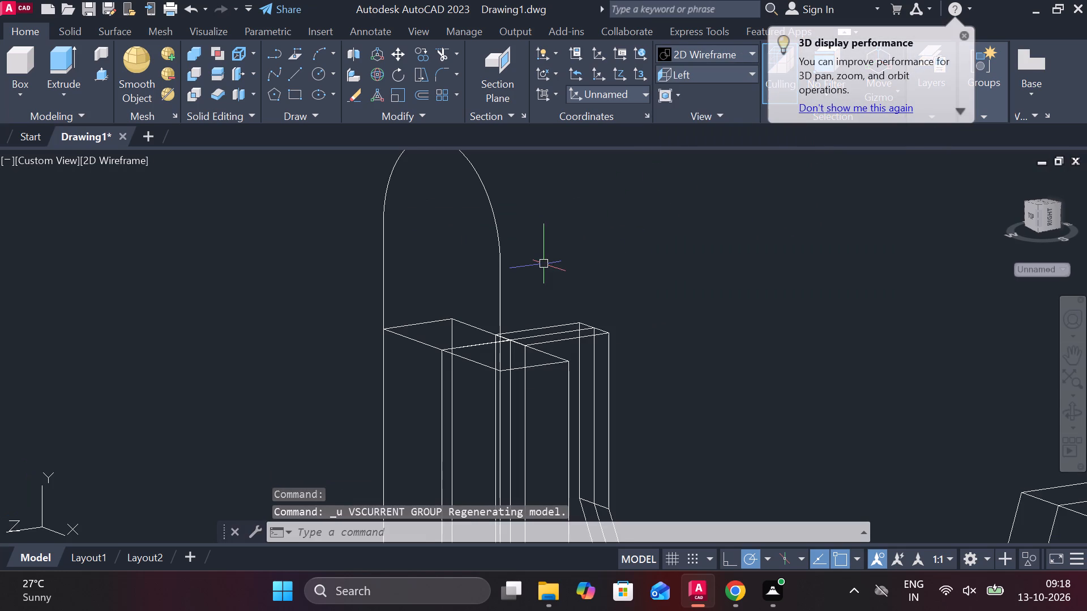
key("ctrl+z")
key("ctrl+z")
key("ctrl+z")
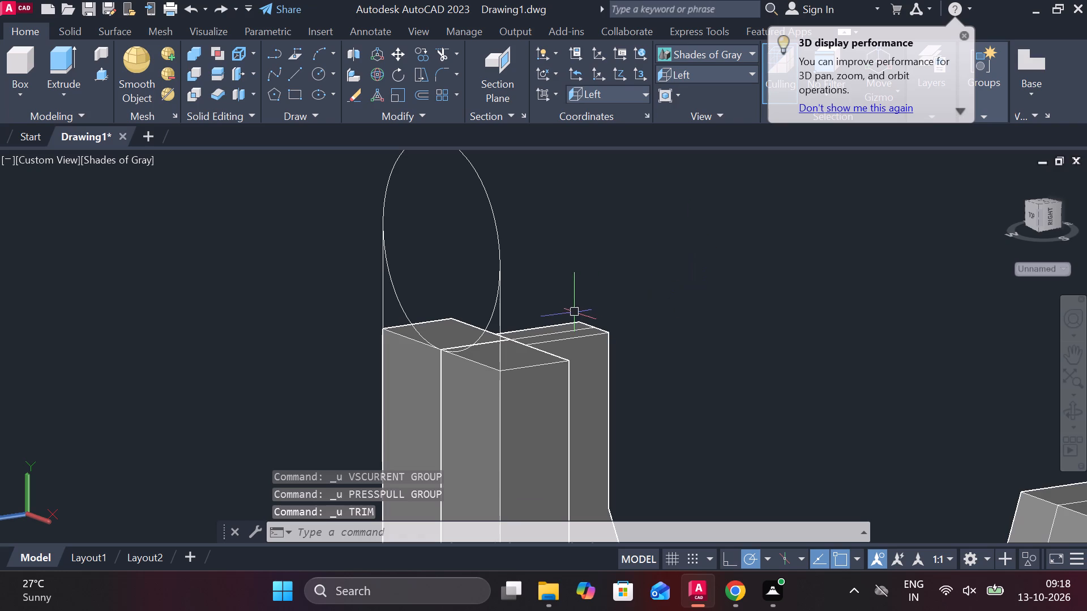
key("Escape")
Press-pull the full circle by 10 outward, away from the upright.
left_click(99, 70)
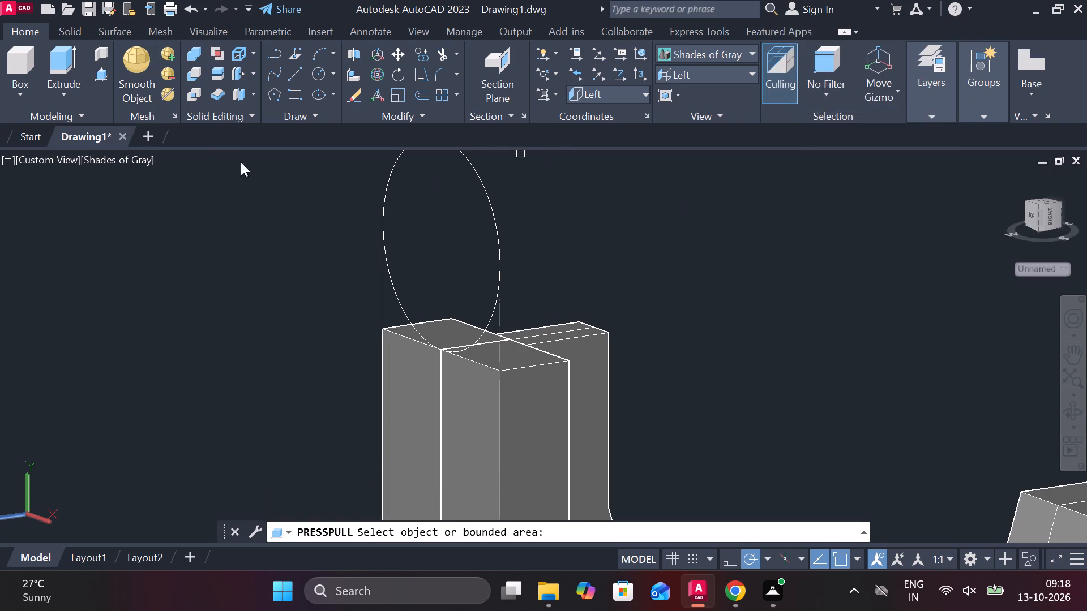
left_click(493, 212)
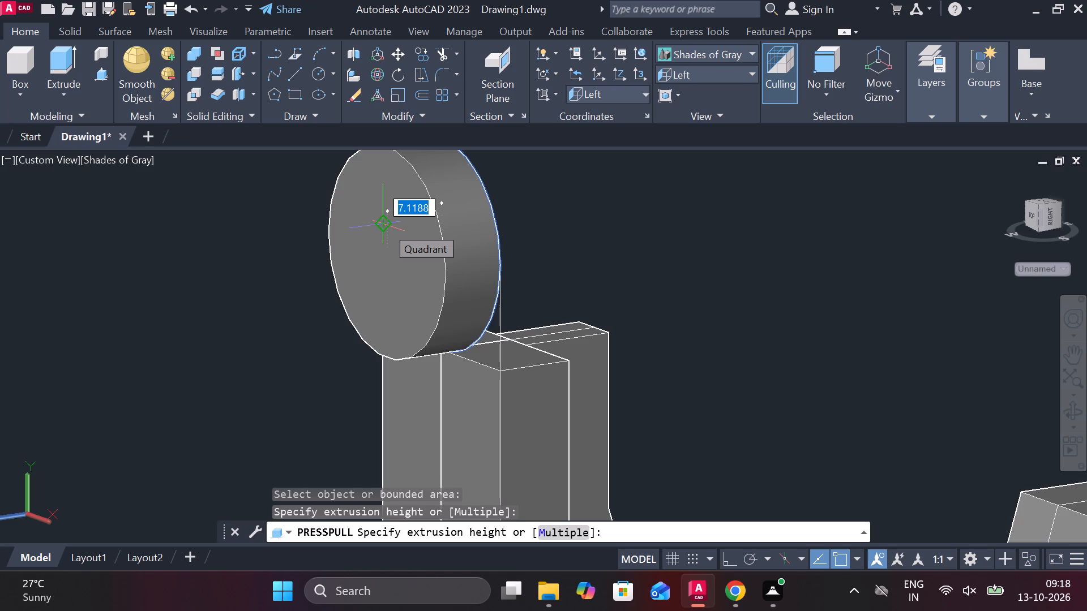
type("10")
key("Return")
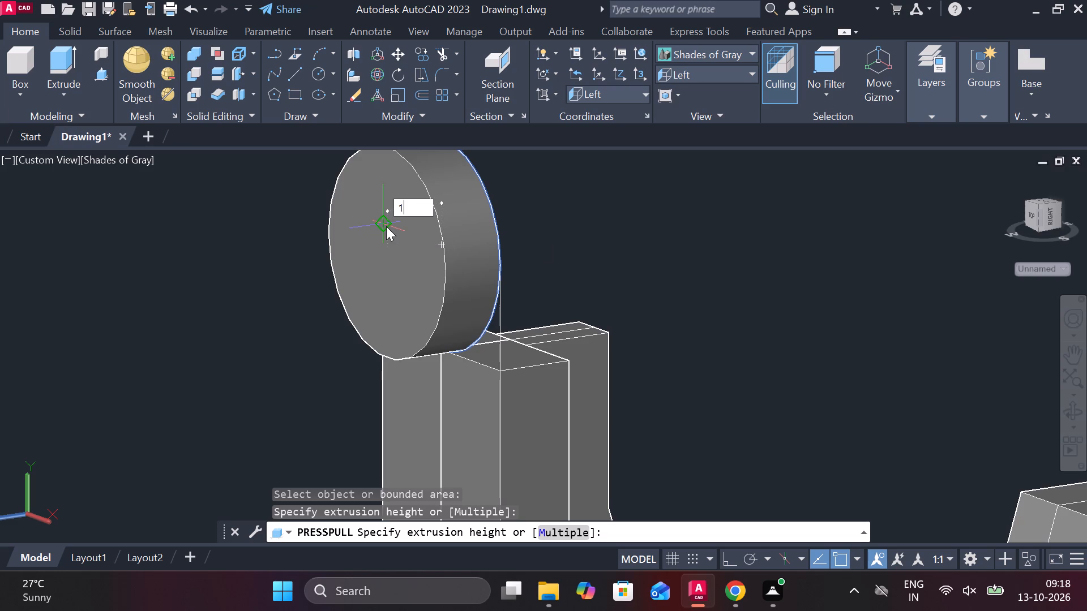
Press-pull the cylinder's circular face on the upright side by 20, extending it across the tops of the uprights.
middle_click_drag(719, 307, 654, 253, "shift")
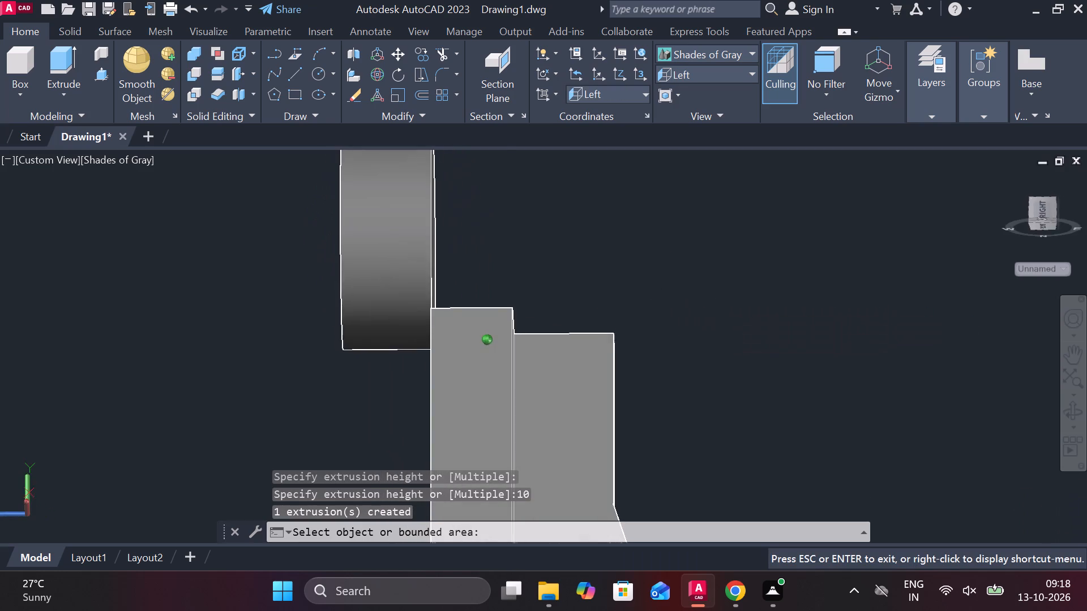
middle_click_drag(654, 253, 774, 263, "shift")
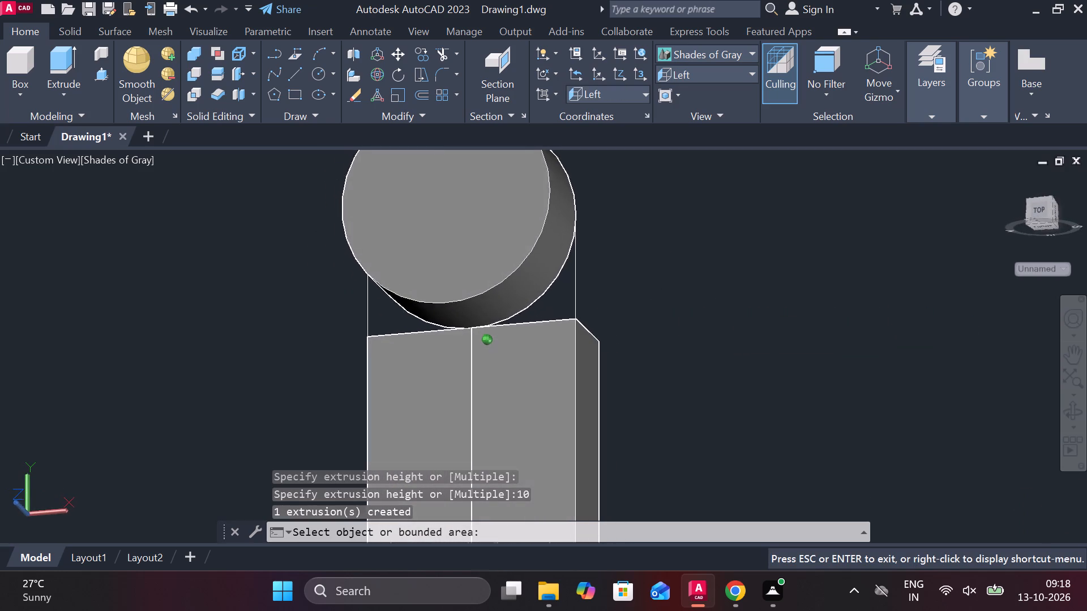
middle_click_drag(774, 263, 713, 326, "shift")
scroll(532, 364, "up", 2)
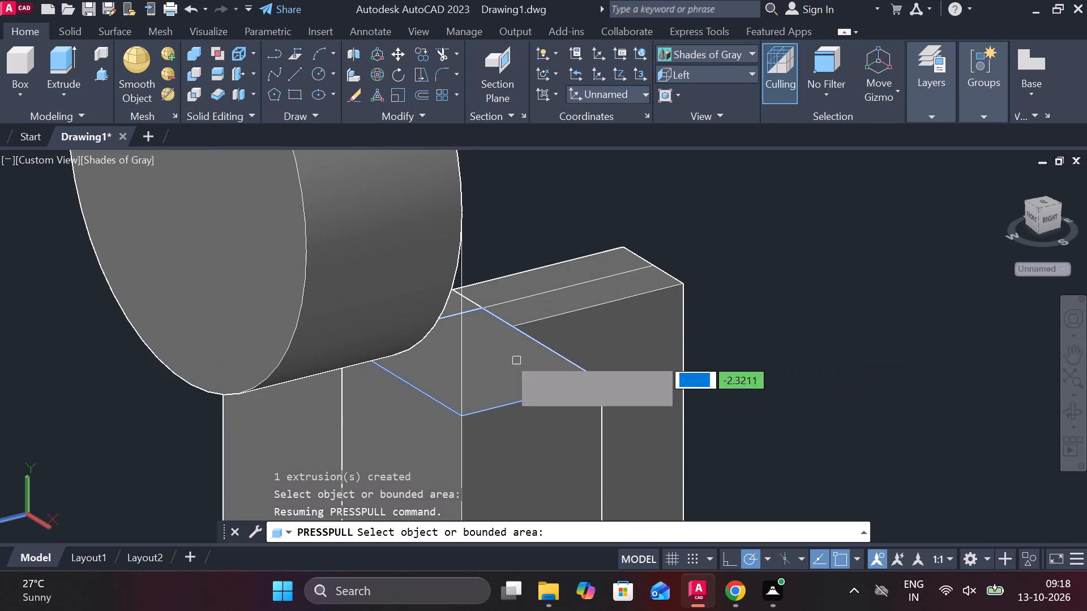
middle_click_drag(720, 276, 604, 277, "shift")
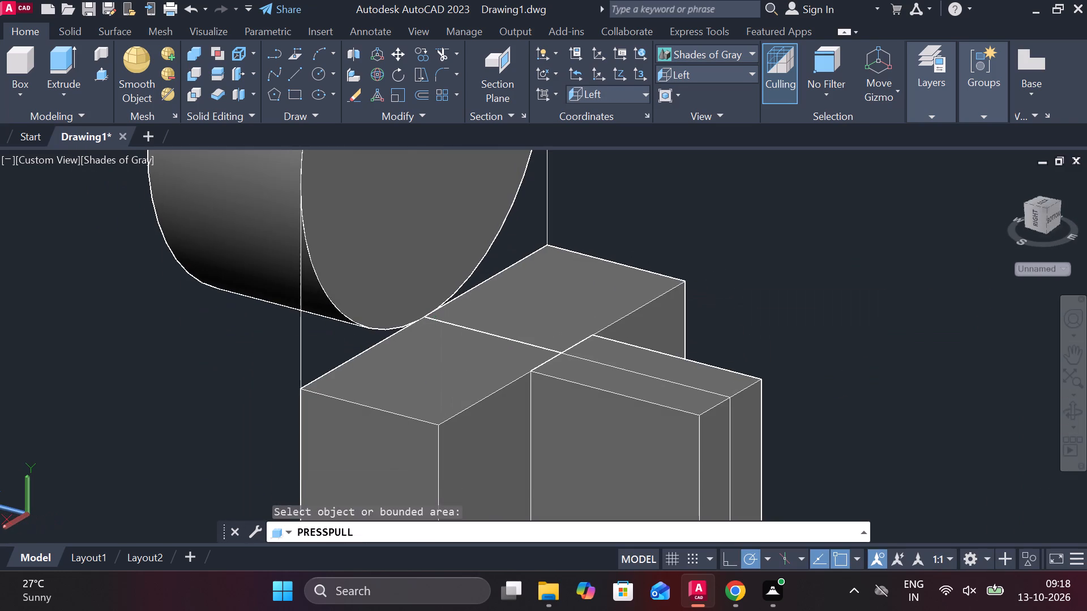
left_click(394, 204)
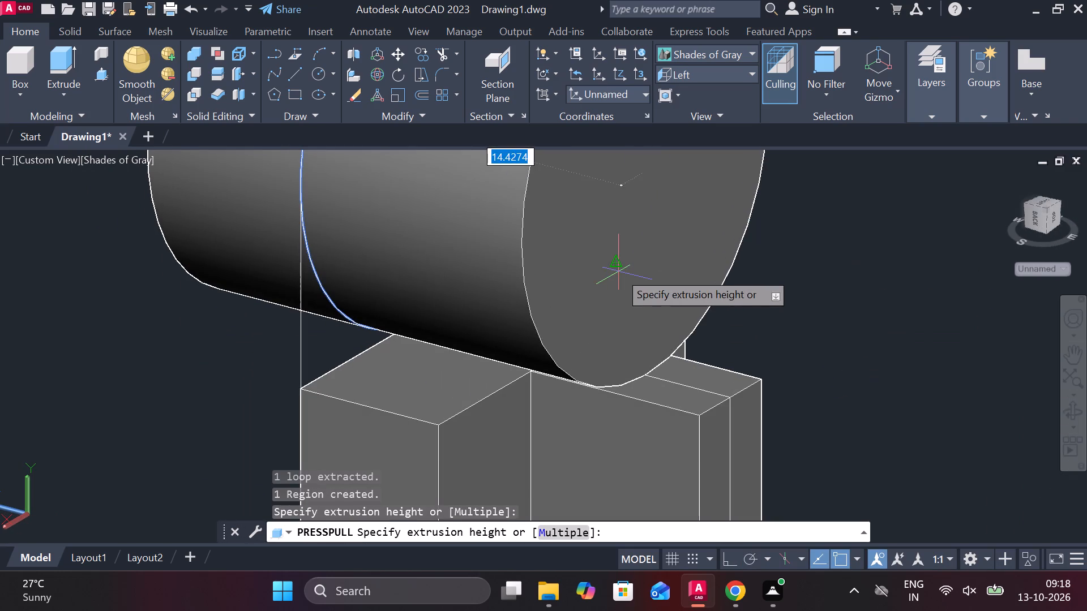
scroll(731, 404, "up", 2)
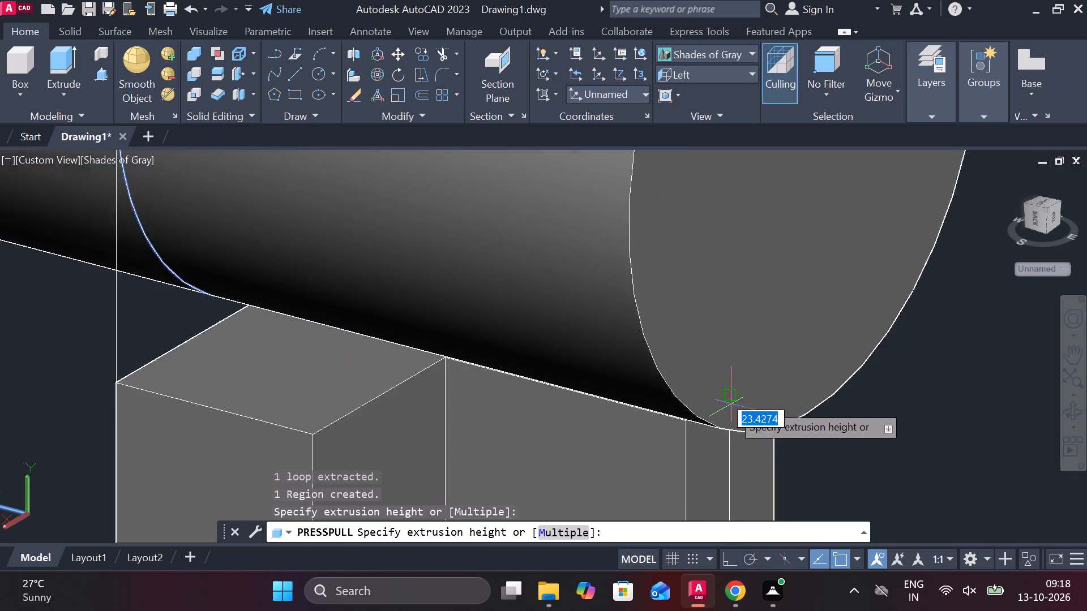
scroll(731, 404, "up", 1)
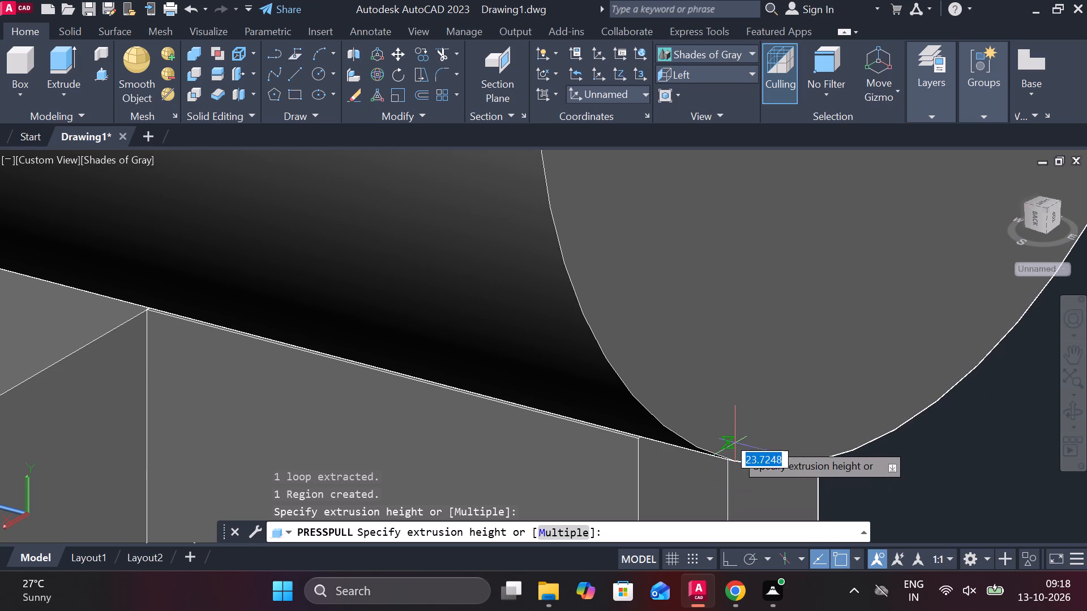
middle_click_drag(734, 445, 692, 193)
scroll(694, 192, "up", 3)
scroll(694, 192, "down", 3)
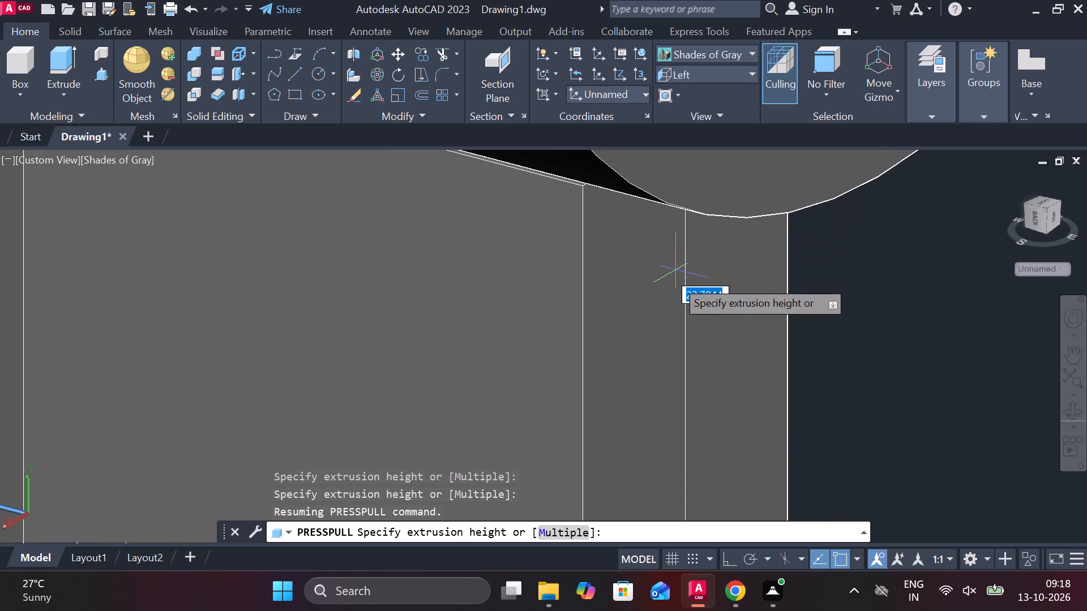
middle_click_drag(691, 187, 725, 301)
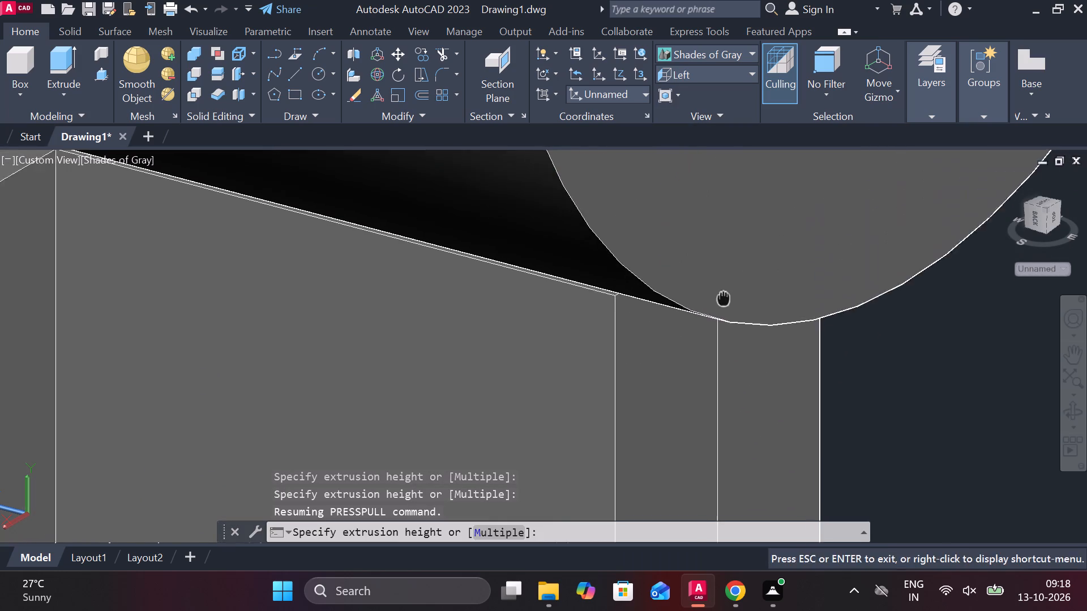
middle_click_drag(725, 301, 725, 315)
scroll(714, 311, "down", 2)
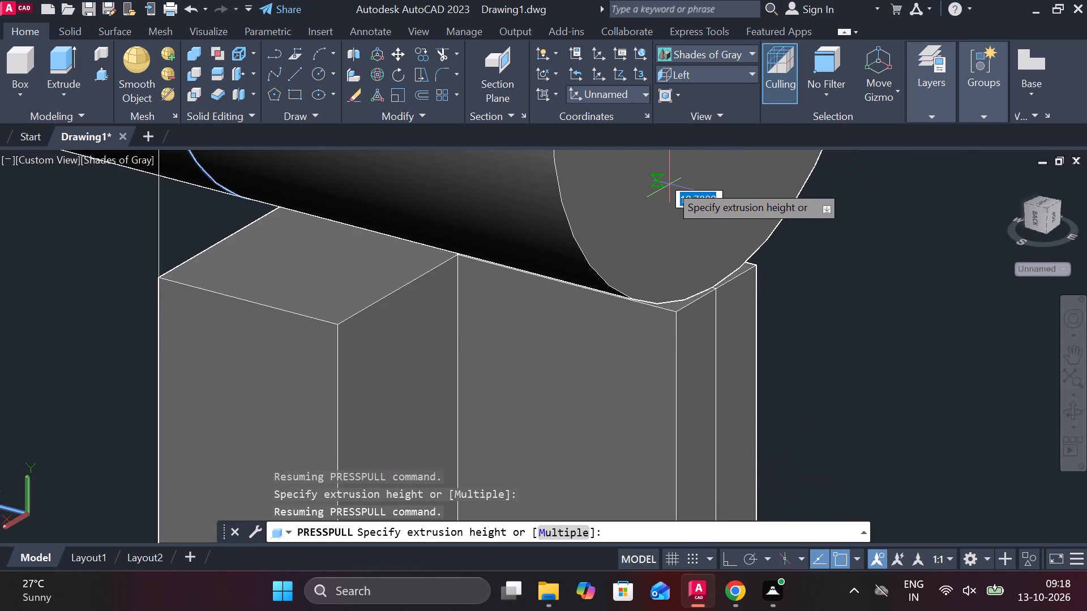
type("20")
key("Return")
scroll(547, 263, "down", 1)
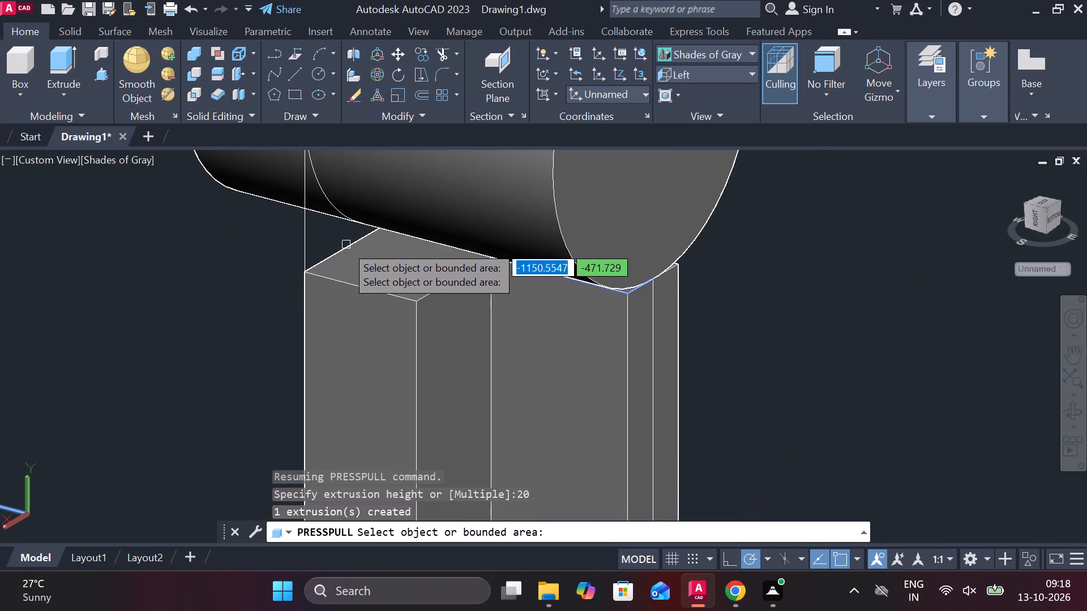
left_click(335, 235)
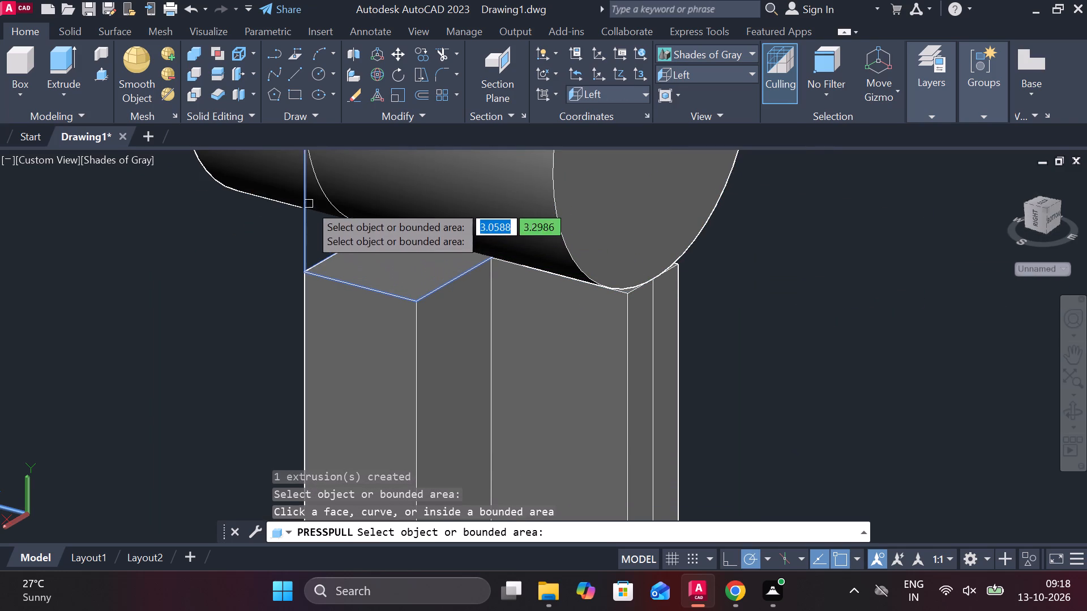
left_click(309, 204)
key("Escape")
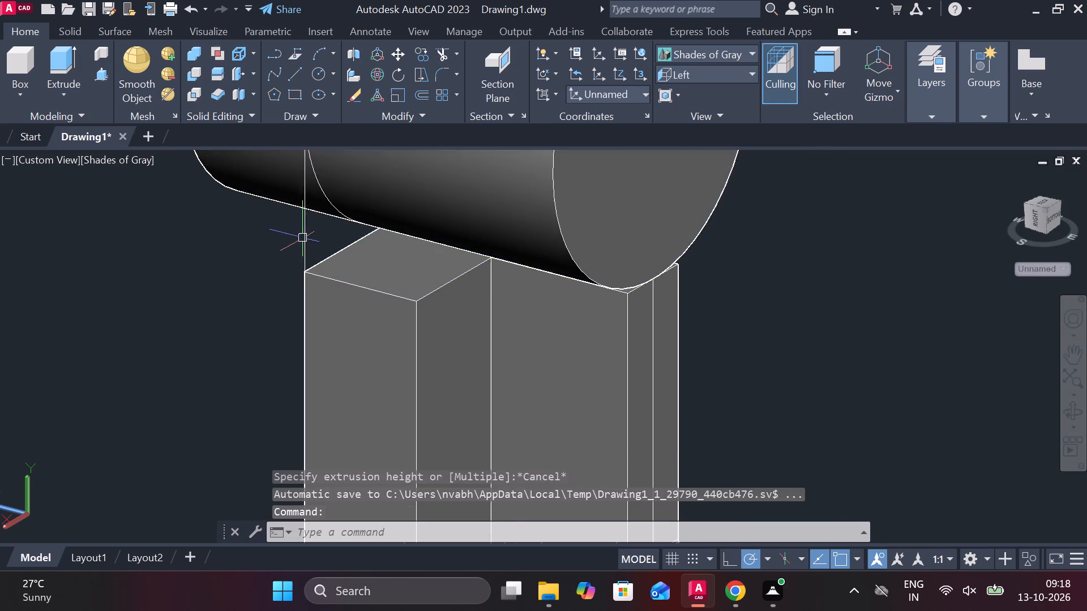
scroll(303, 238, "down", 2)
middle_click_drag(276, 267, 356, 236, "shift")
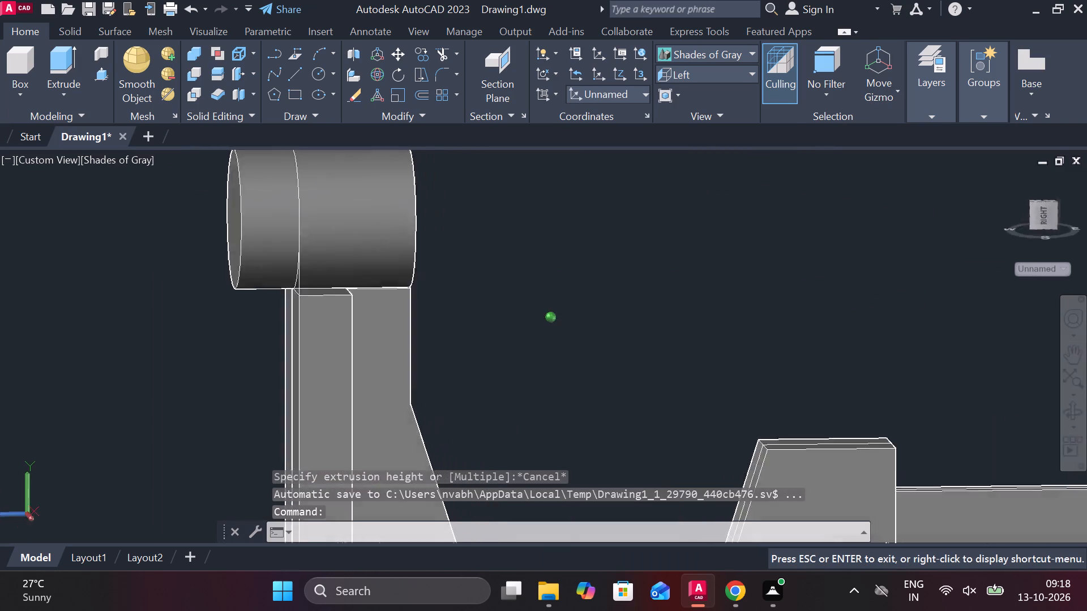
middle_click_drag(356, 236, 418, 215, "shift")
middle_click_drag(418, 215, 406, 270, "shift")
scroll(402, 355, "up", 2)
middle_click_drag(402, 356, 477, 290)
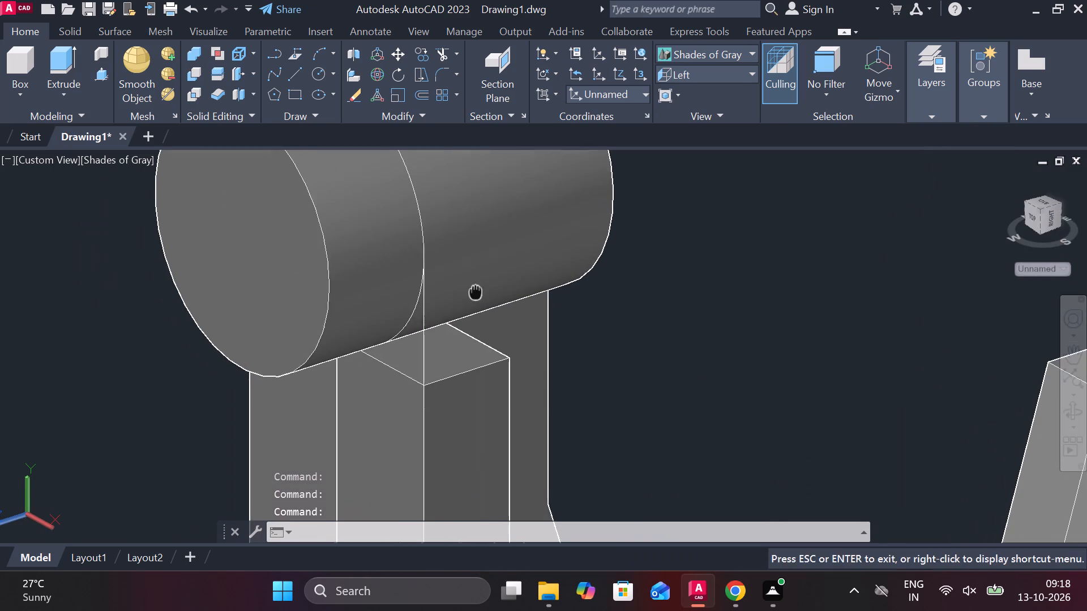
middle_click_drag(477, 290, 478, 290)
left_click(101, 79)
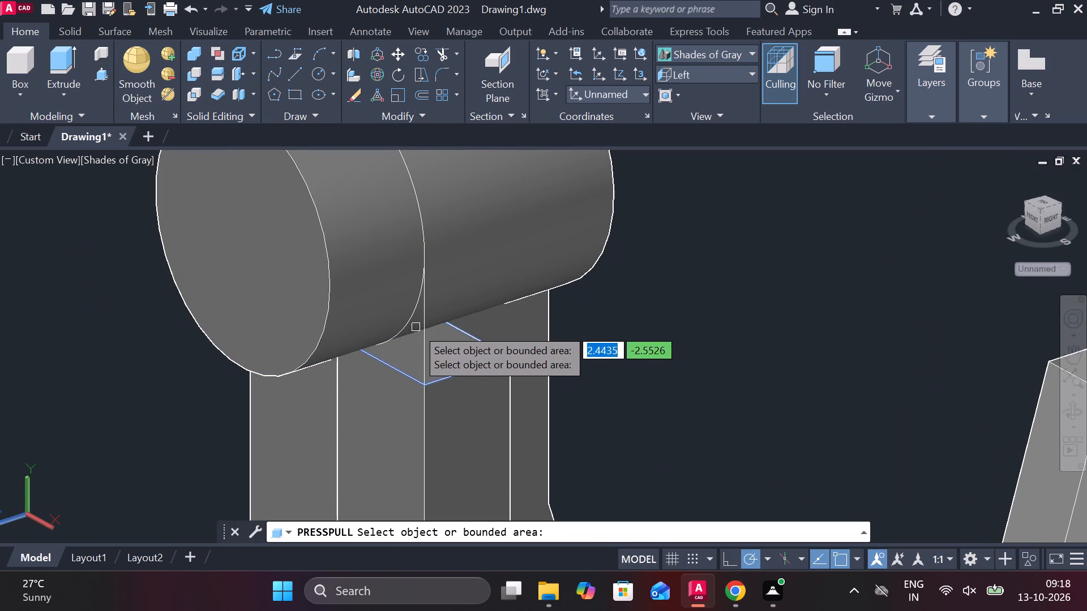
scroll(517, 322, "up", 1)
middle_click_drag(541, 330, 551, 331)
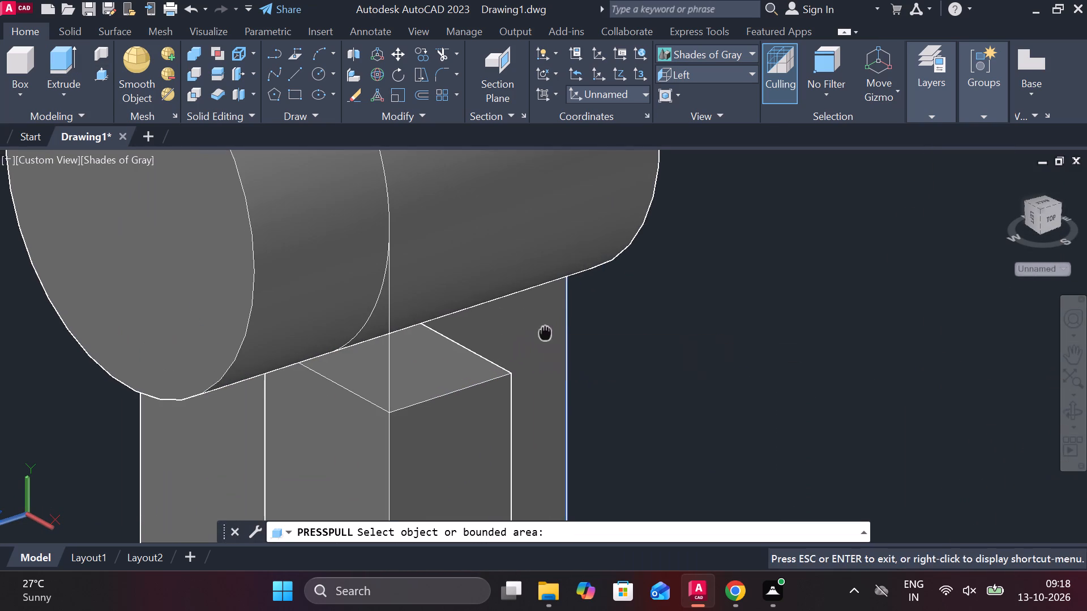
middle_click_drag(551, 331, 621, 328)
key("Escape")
Erase the two extruded upright blocks and the cylinder sitting on top of them.
middle_click_drag(716, 352, 730, 356, "shift")
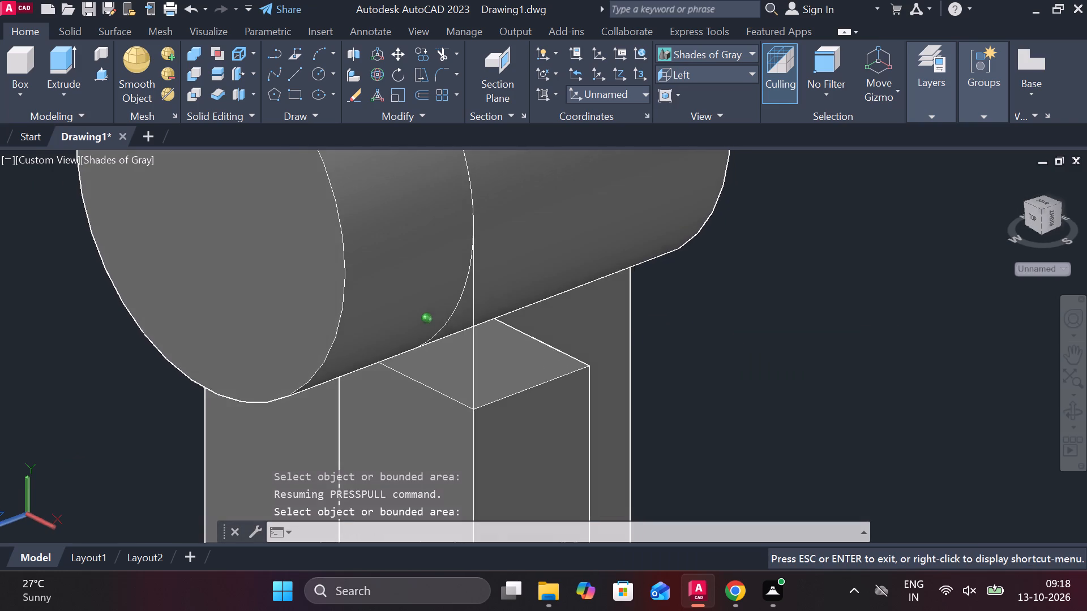
middle_click_drag(730, 356, 750, 339, "shift")
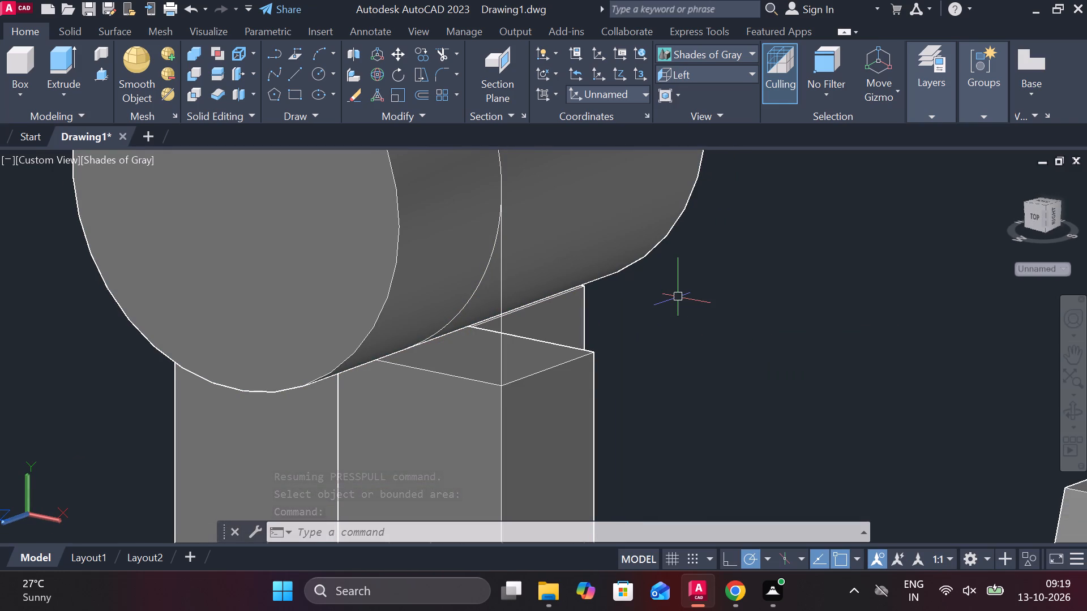
scroll(678, 297, "down", 2)
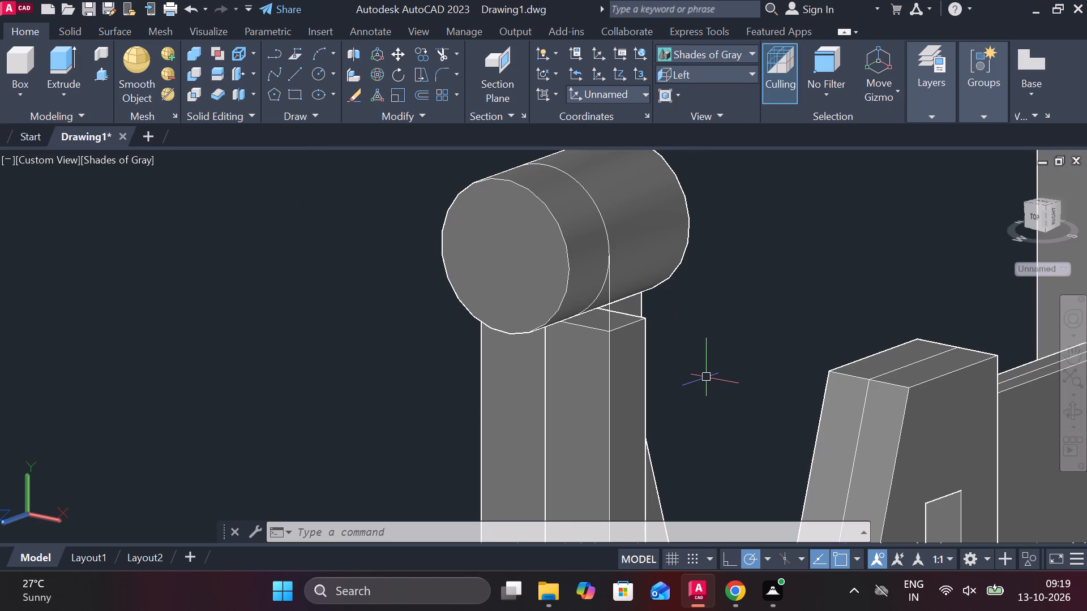
scroll(707, 377, "down", 1)
middle_click_drag(696, 377, 659, 222)
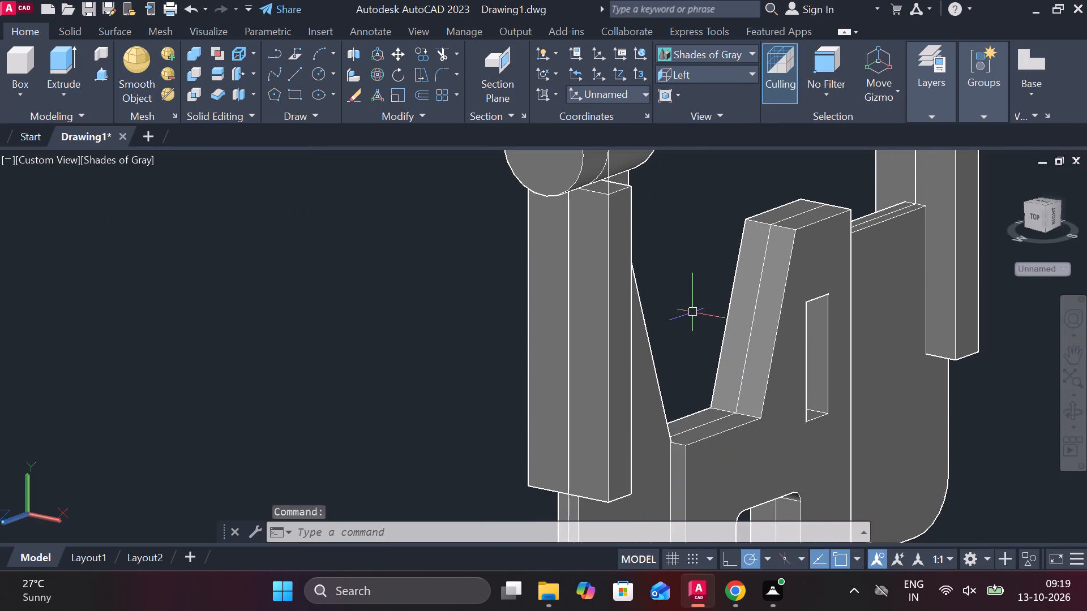
left_click(600, 324)
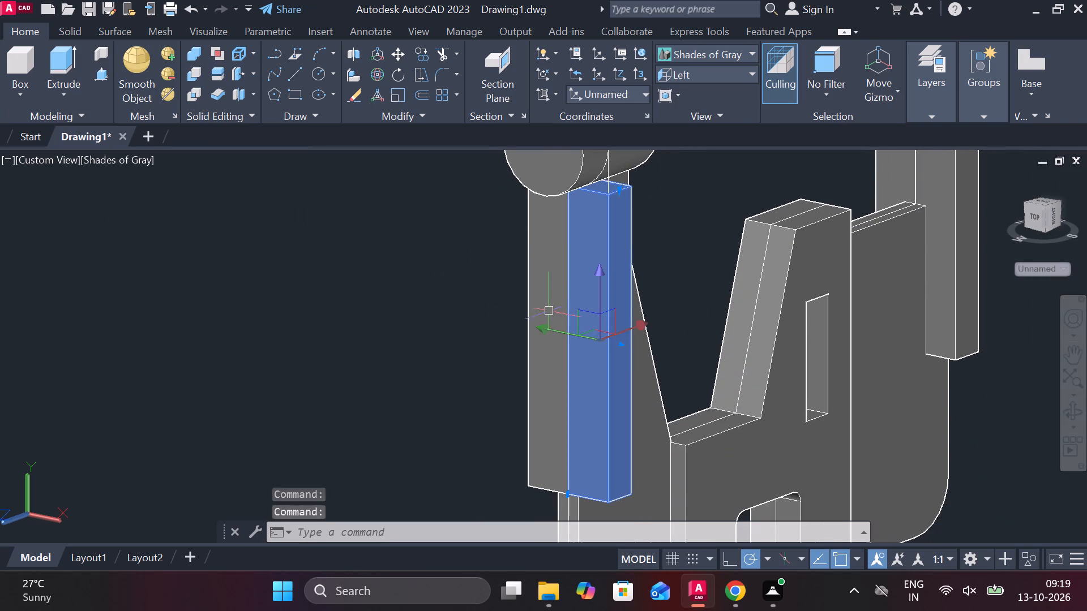
left_click(545, 306)
left_click(554, 140)
type("e")
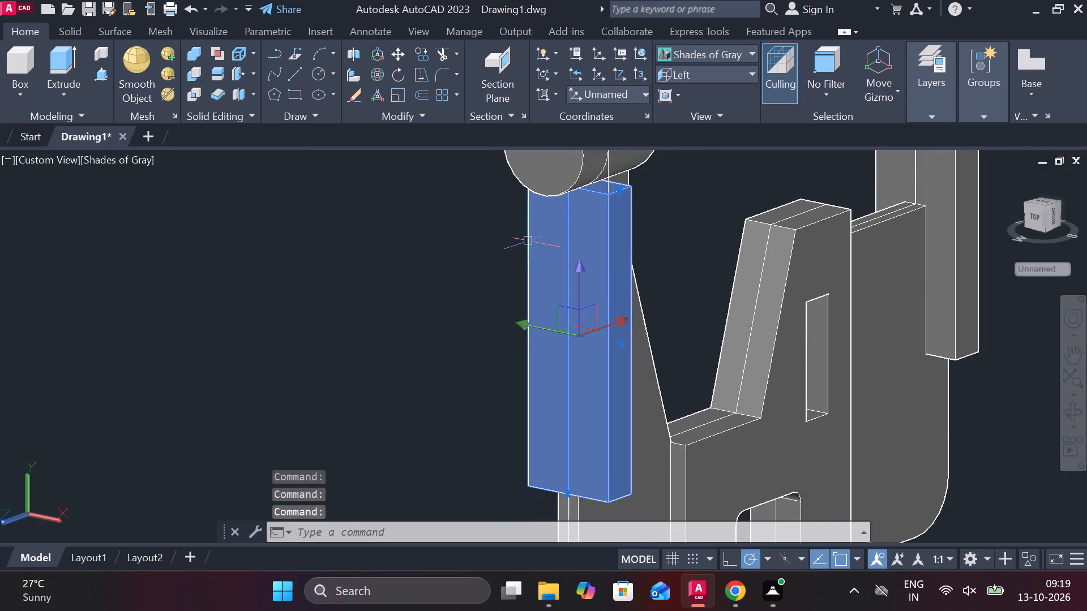
key("space")
left_click(562, 167)
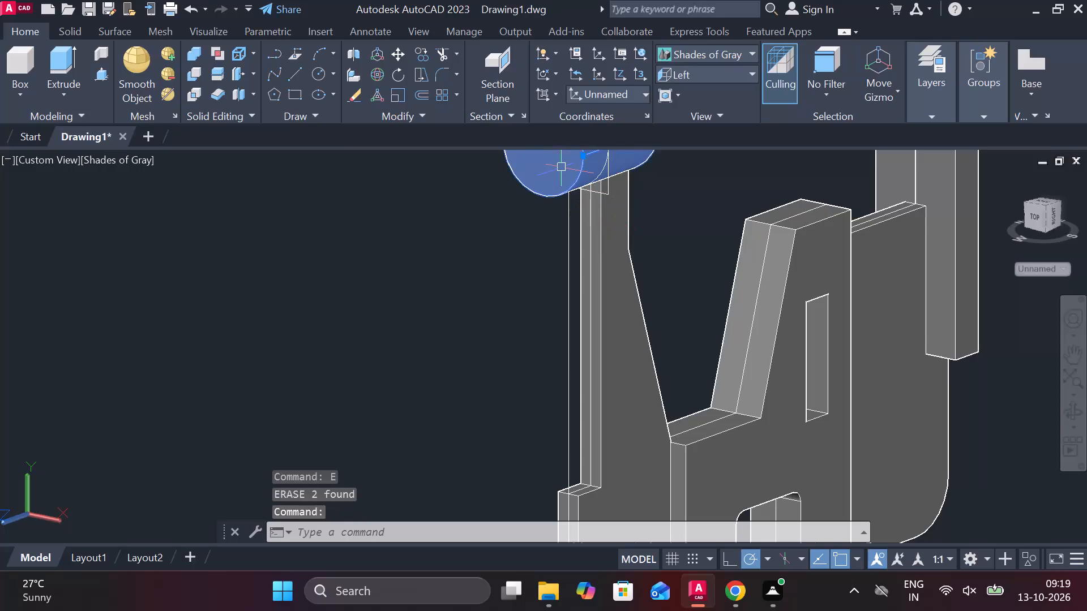
type("e")
key("space")
Erase the leftover circle and its adjoining vertical and horizontal construction lines at the top of the upright.
scroll(610, 166, "down", 2)
scroll(630, 188, "up", 2)
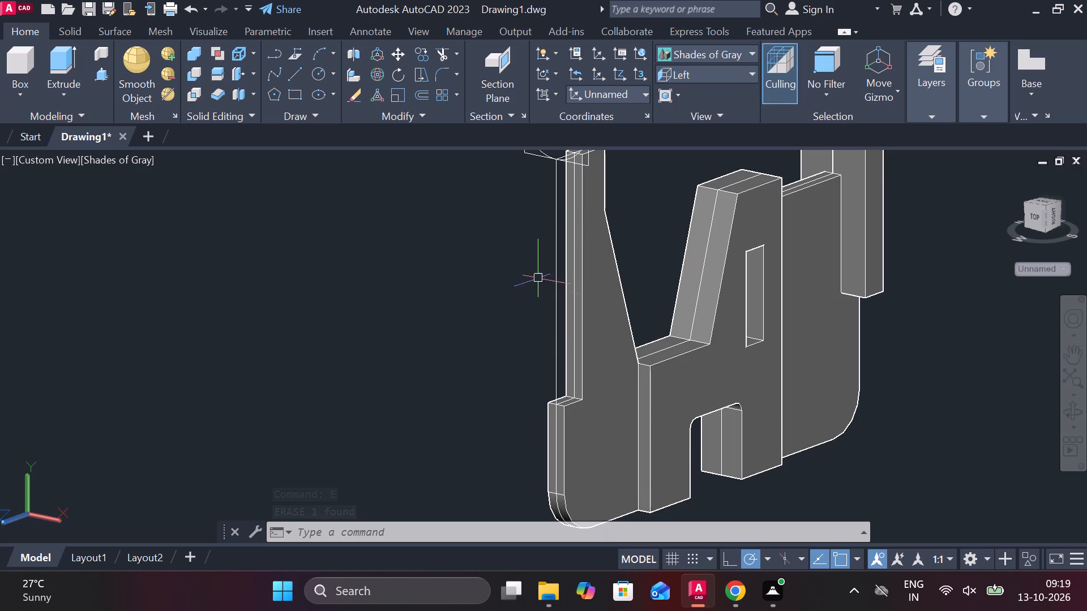
middle_click_drag(562, 242, 582, 345)
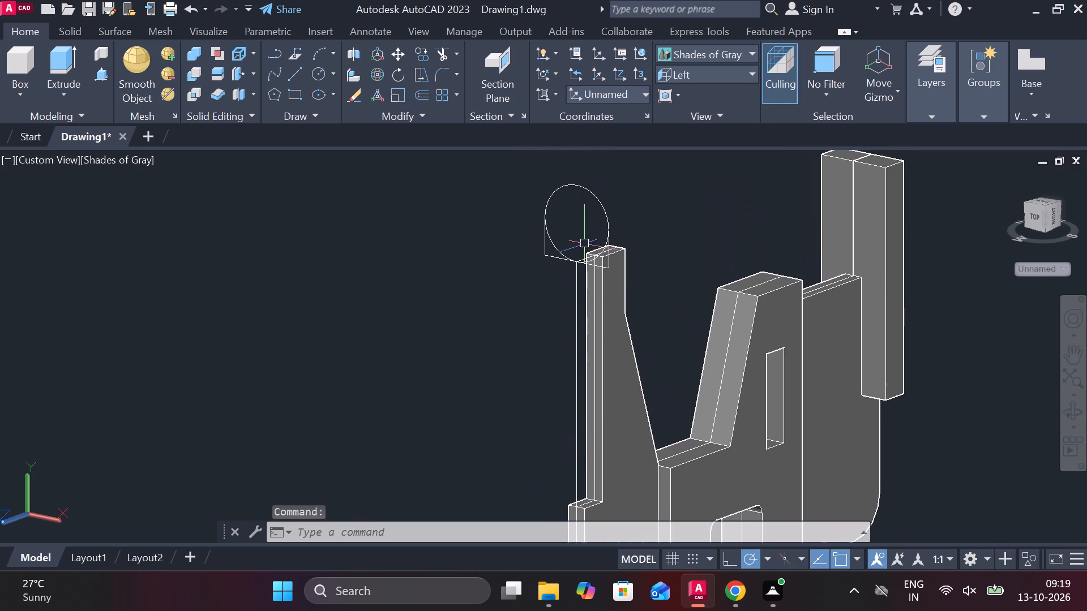
left_click(582, 192)
left_click(549, 255)
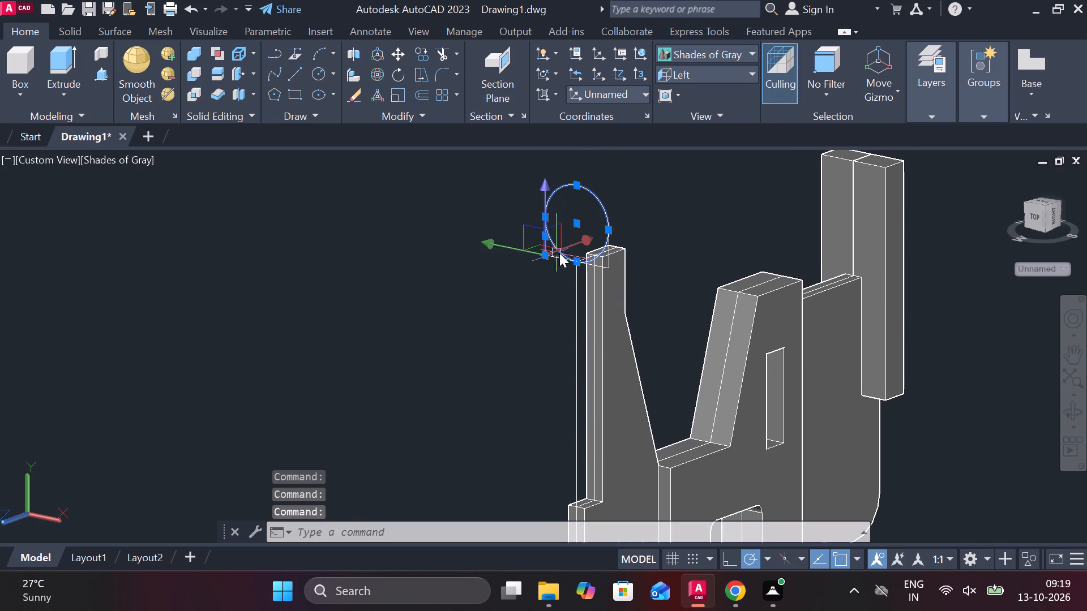
type("e")
key("space")
scroll(613, 243, "up", 3)
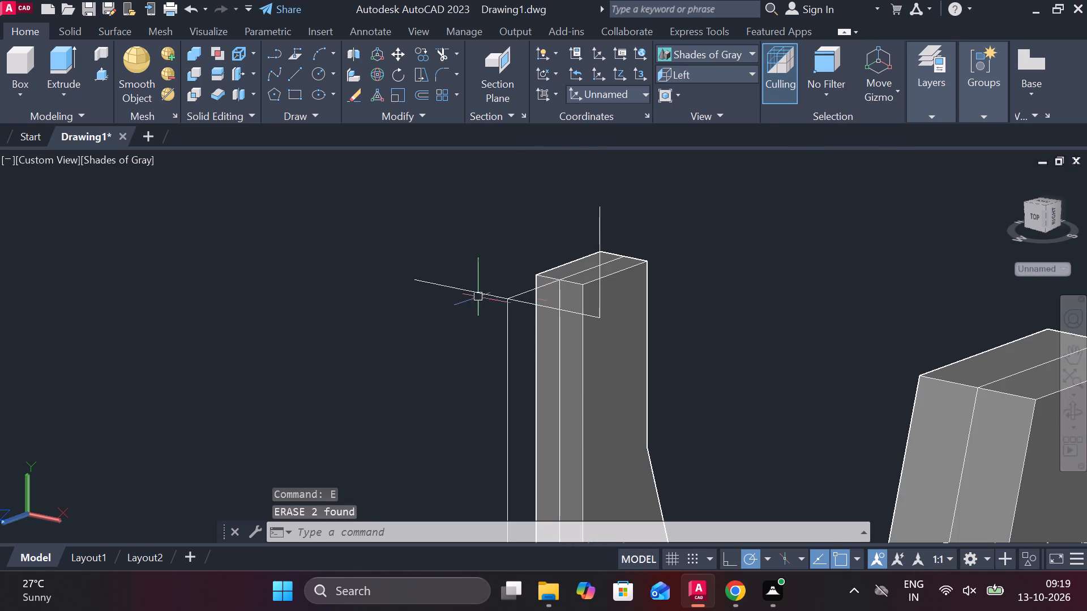
left_click(463, 289)
left_click(579, 315)
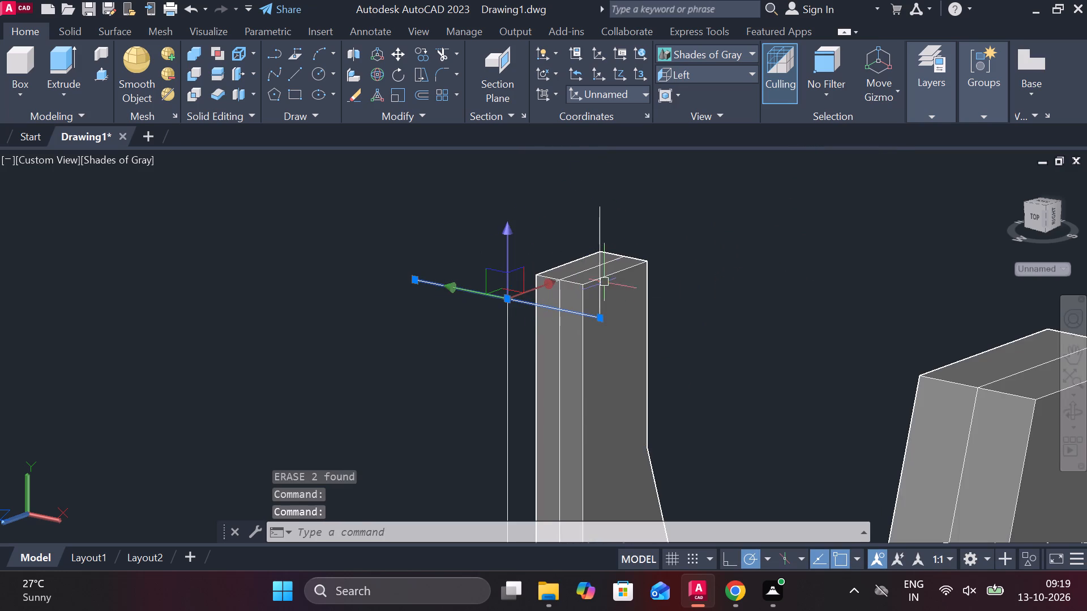
left_click(601, 227)
type("e")
key("space")
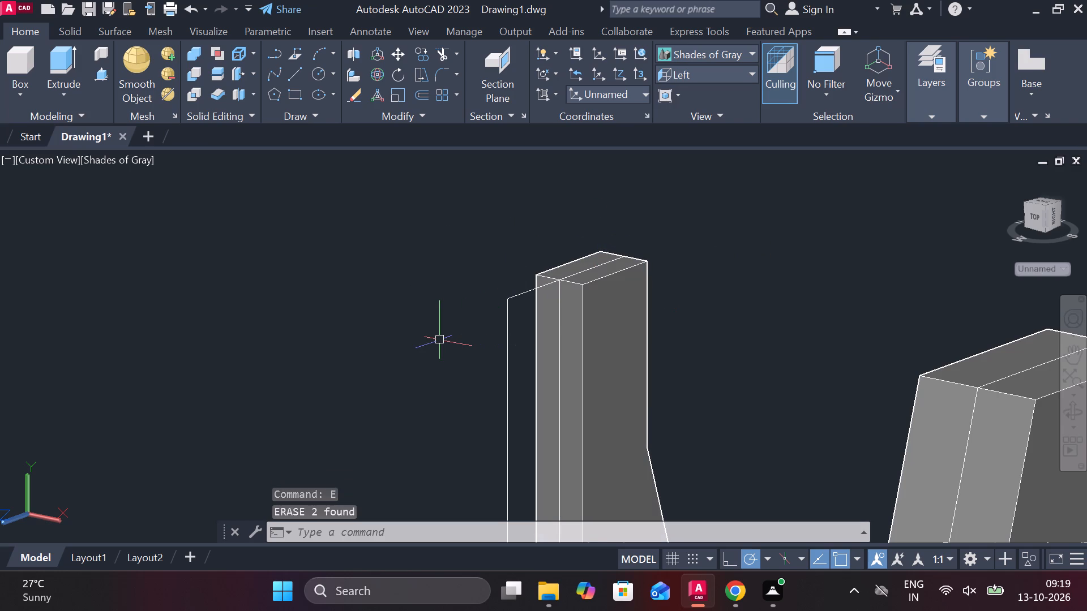
Erase the remaining vertical line beside the upright and the short line at its top.
scroll(440, 340, "down", 1)
middle_click_drag(452, 366, 388, 338, "shift")
scroll(441, 366, "down", 1, "shift")
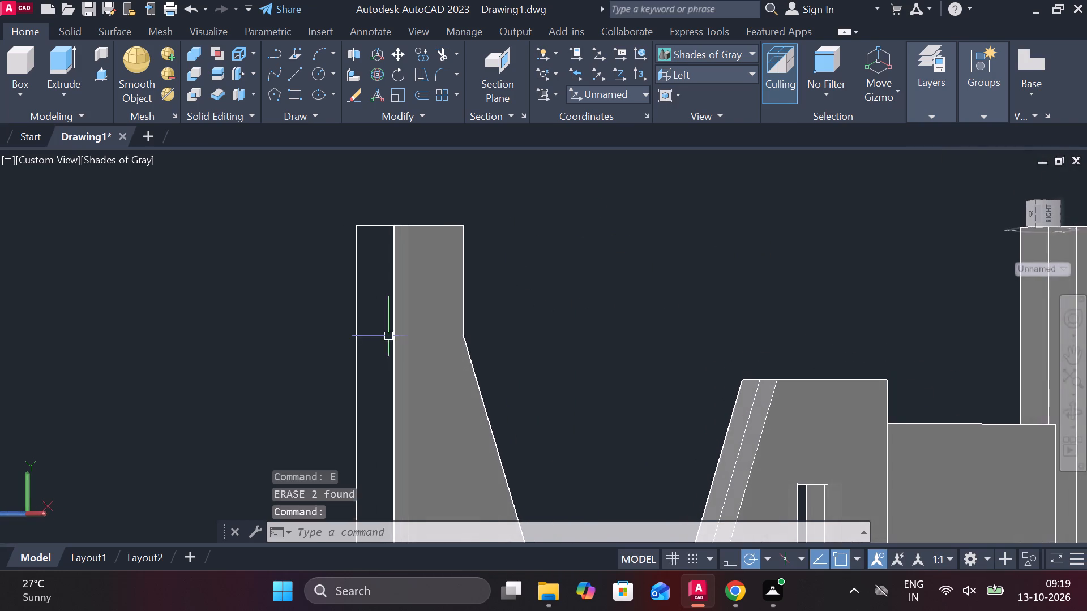
scroll(389, 337, "down", 1)
scroll(310, 378, "down", 1)
scroll(321, 382, "up", 1)
middle_click_drag(335, 385, 376, 356)
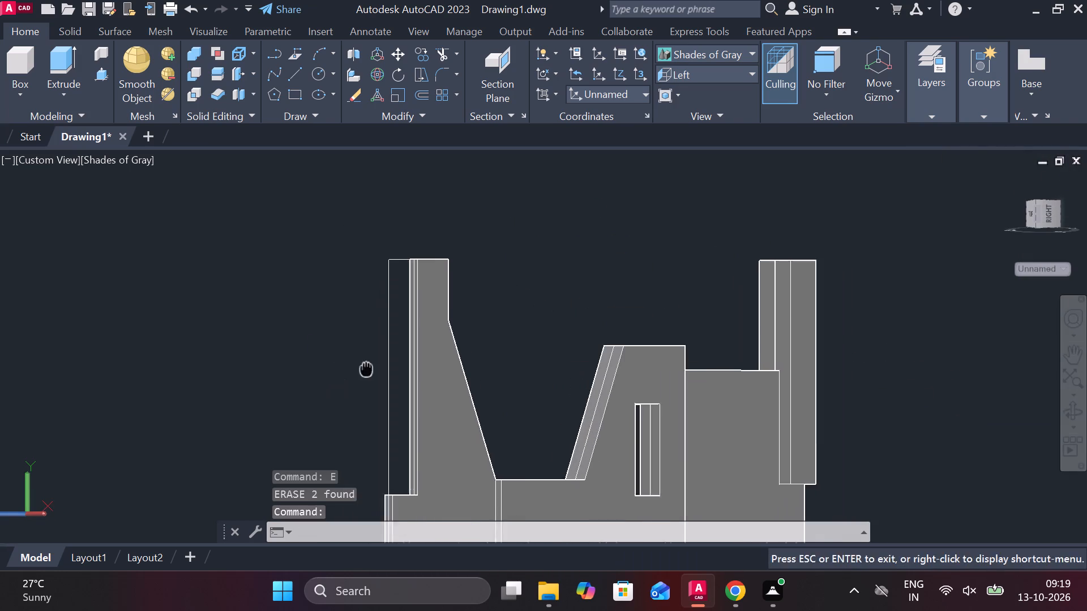
middle_click_drag(376, 356, 389, 335)
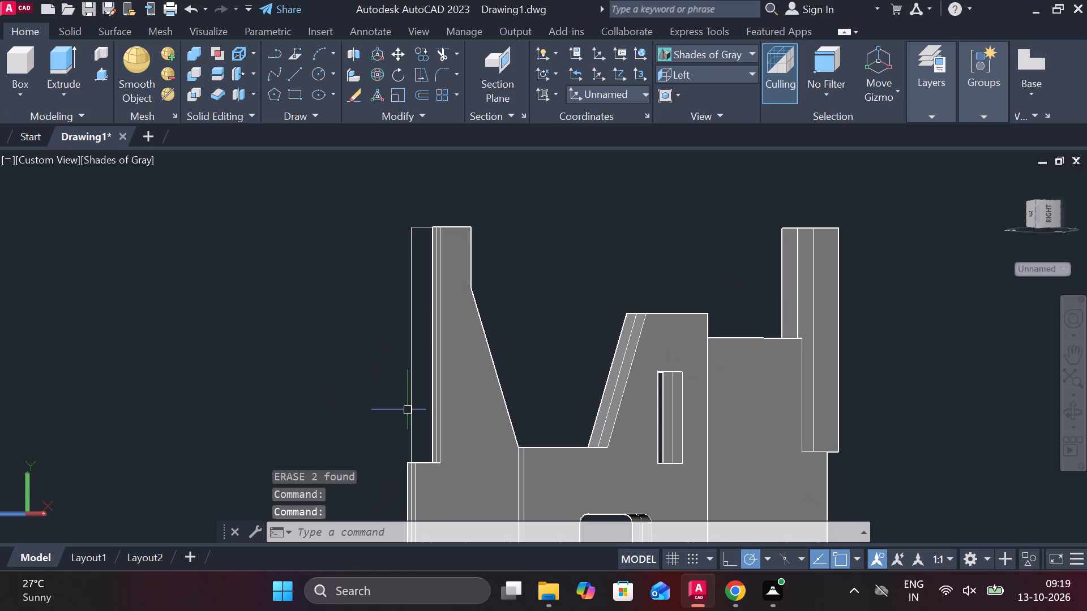
left_click(413, 354)
type("e")
key("space")
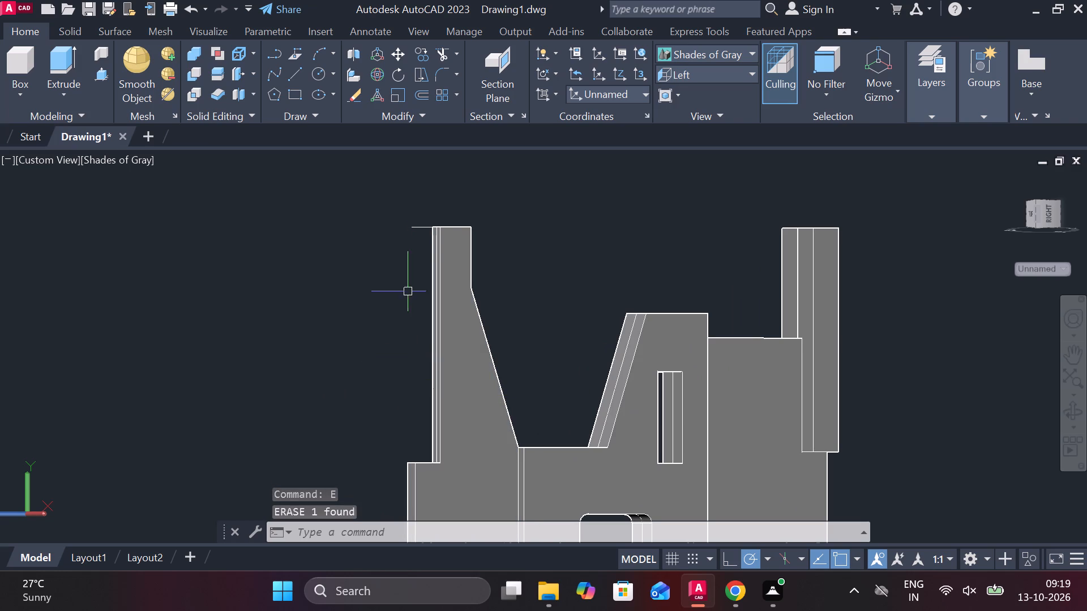
left_click(422, 227)
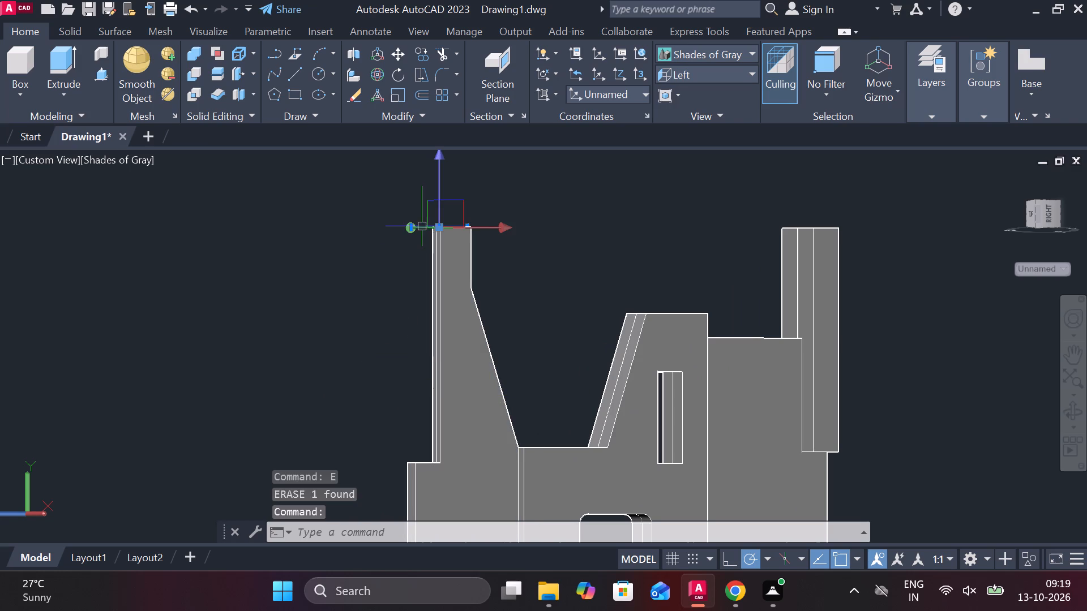
type("e")
key("space")
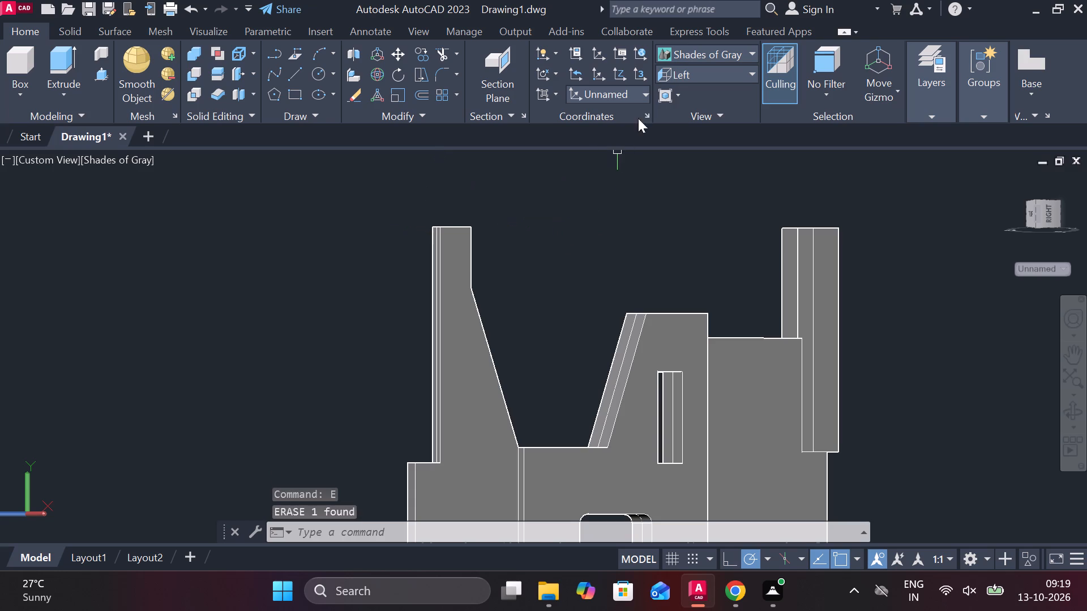
Using the Left view's work plane, draw a 12-long line sideways from the midpoint of the outer ledge edge at the upright's foot.
left_click_drag(687, 72, 692, 72)
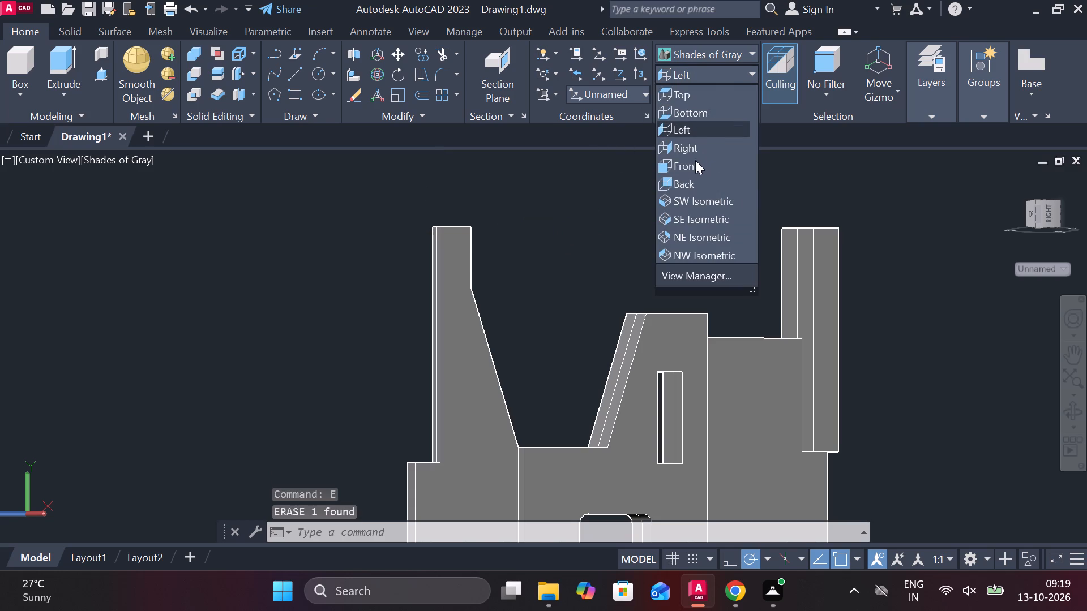
left_click(701, 125)
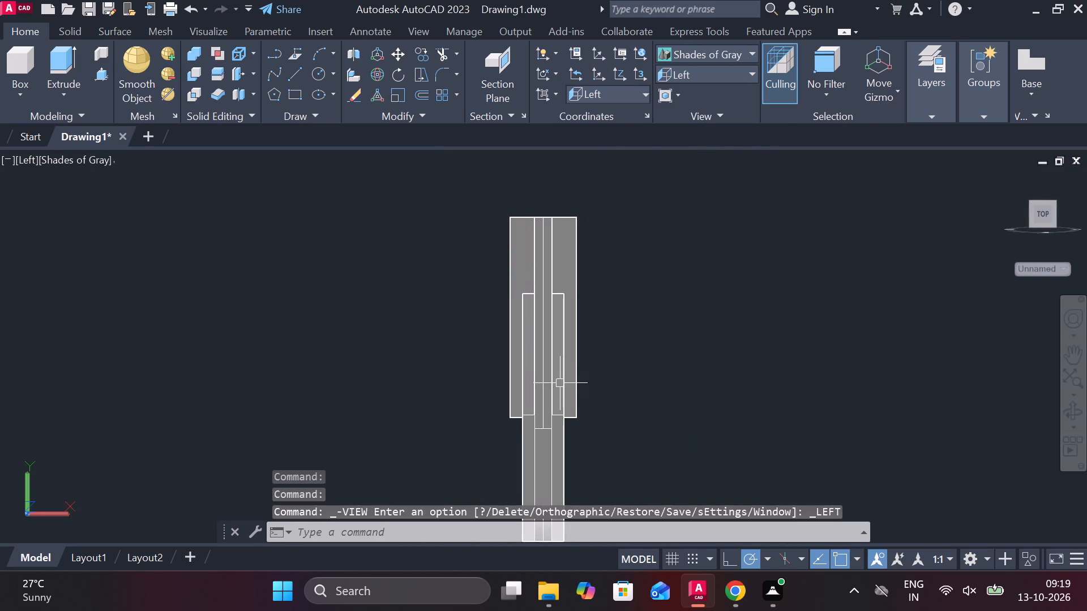
scroll(559, 385, "up", 2)
middle_click_drag(610, 390, 620, 286)
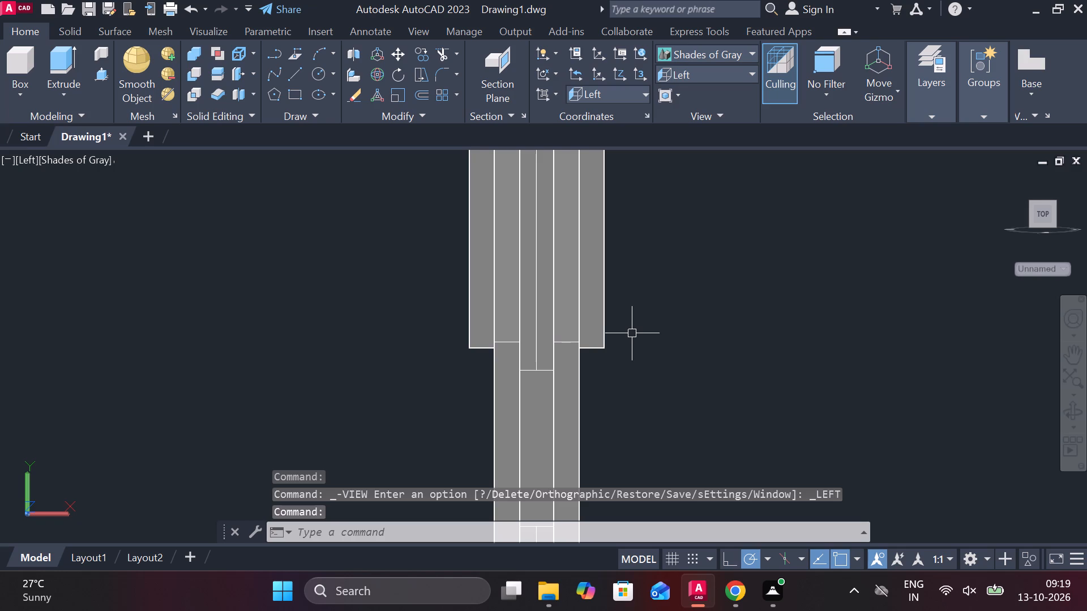
left_click(297, 72)
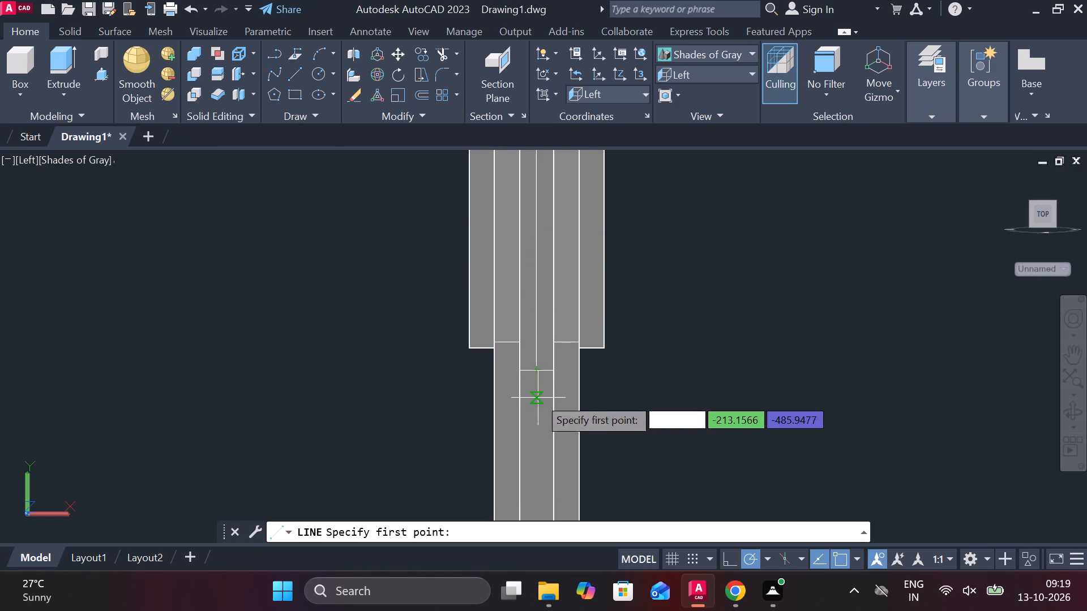
middle_click_drag(716, 373, 666, 401, "shift")
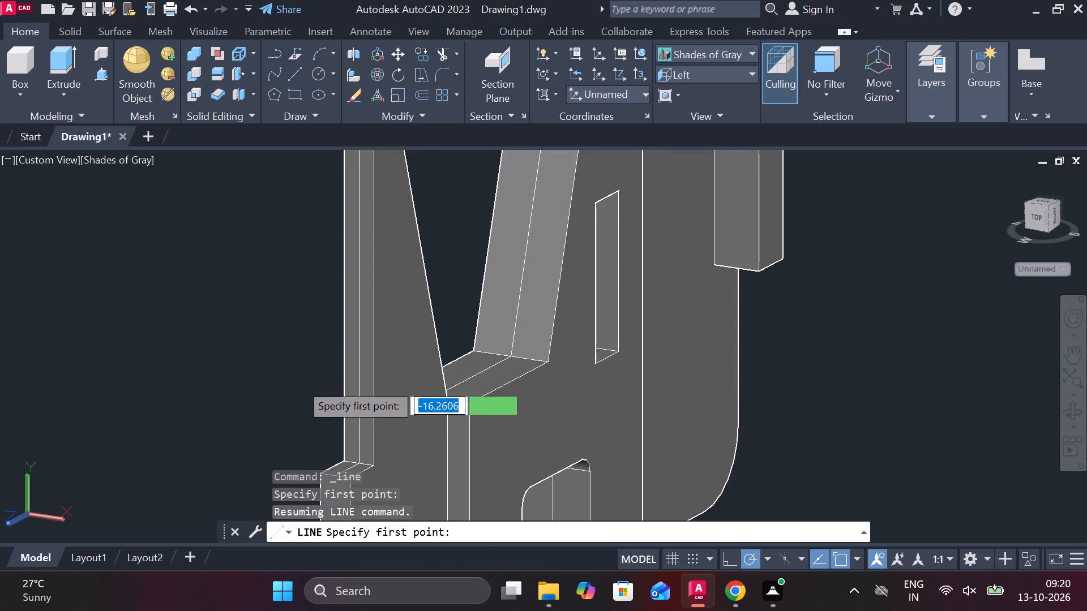
middle_click_drag(268, 372, 280, 307)
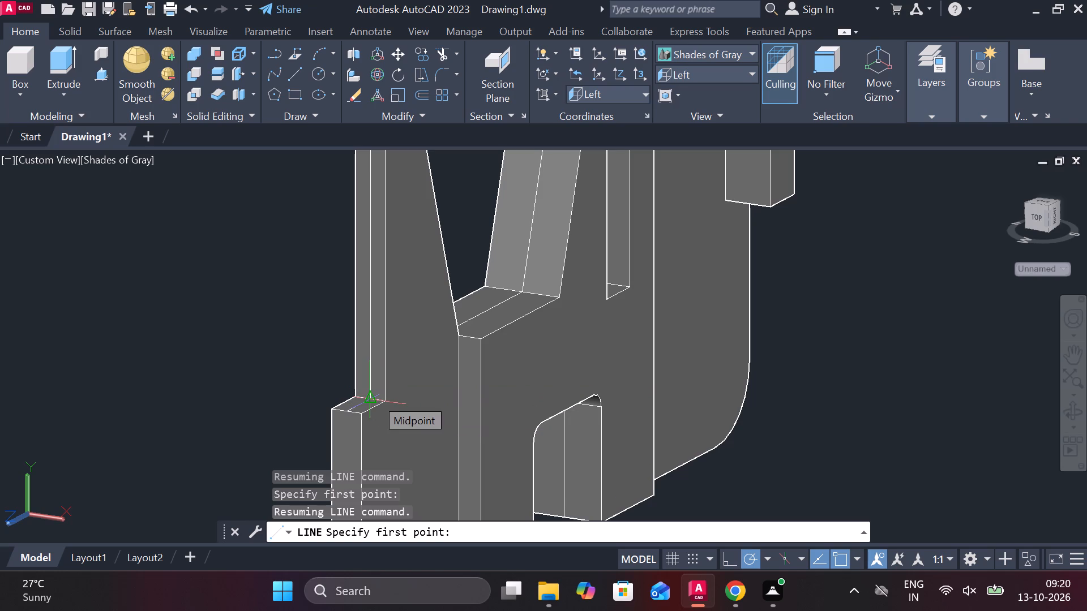
left_click(344, 414)
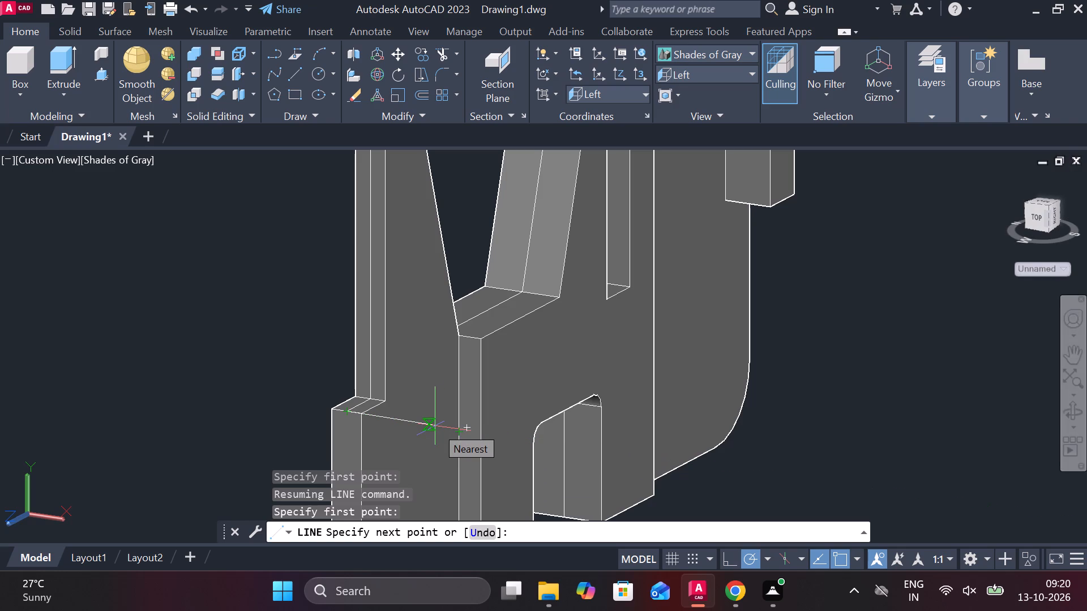
type("12")
key("space")
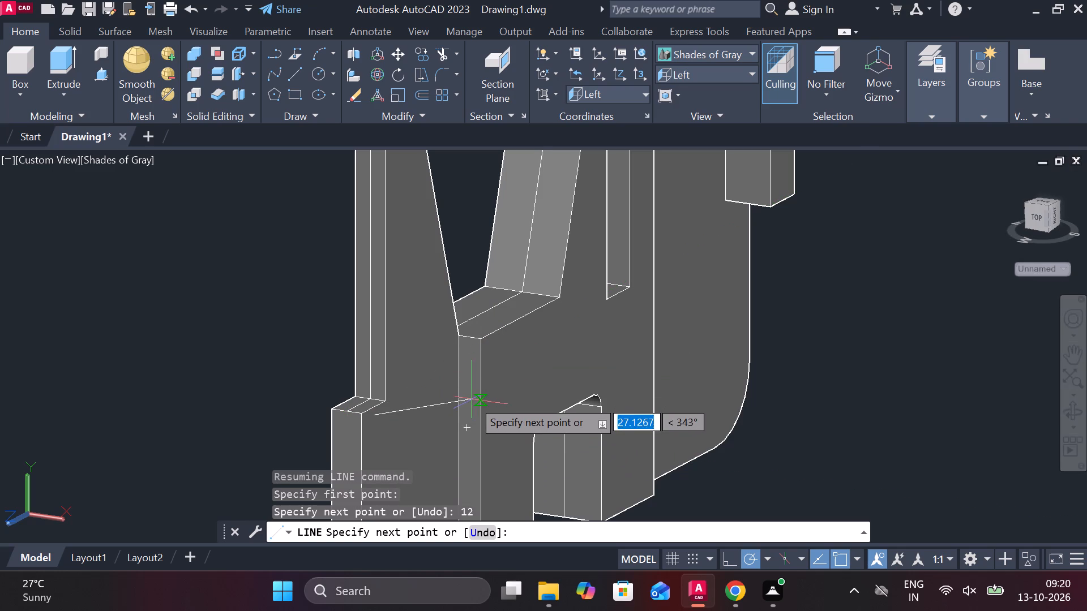
key("ctrl+z")
scroll(376, 412, "up", 2)
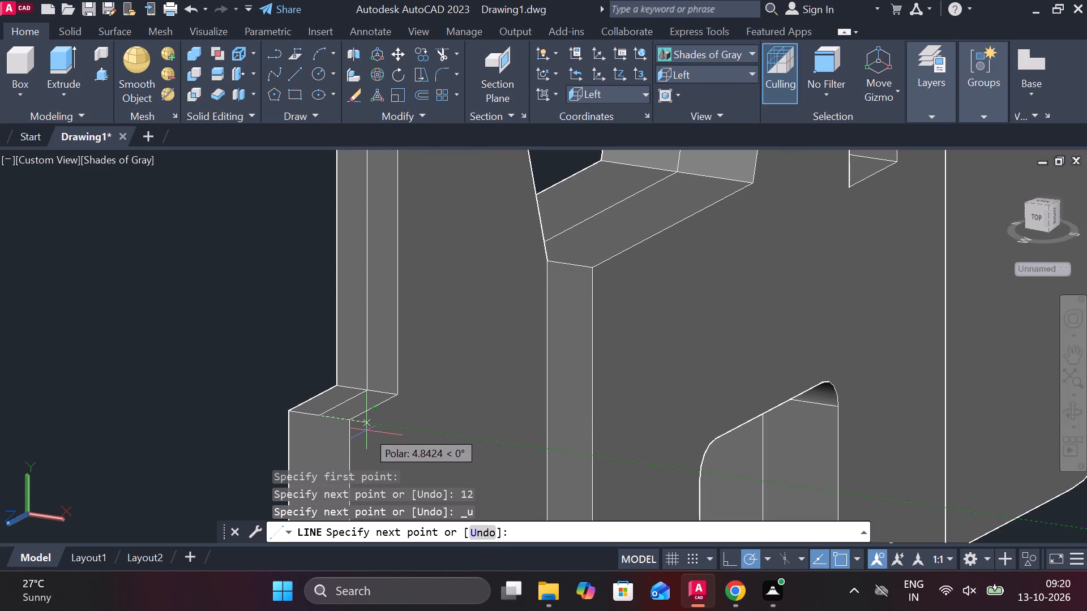
type("12")
key("space")
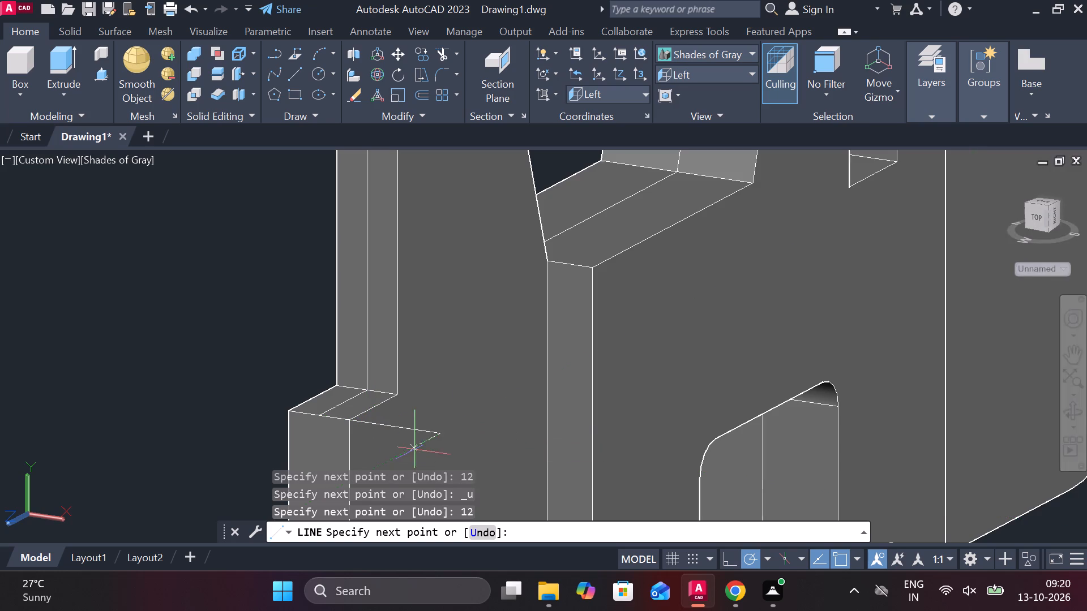
key("Escape")
From the ledge edge's midpoint, draw a 12-long line outward opposite the first one, continuing with an 85-long line straight up.
key("space")
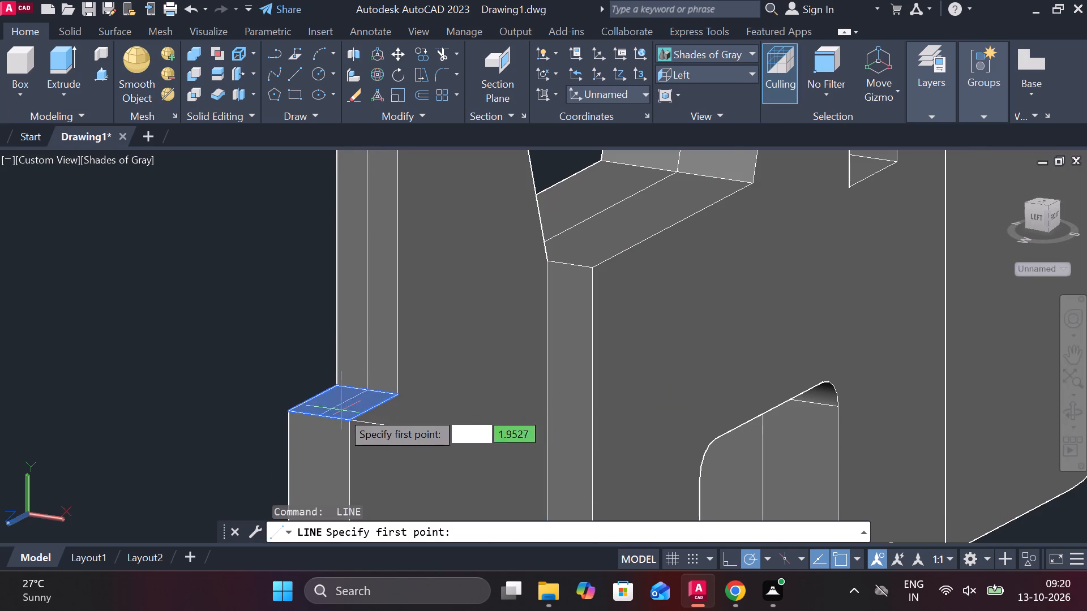
left_click(324, 415)
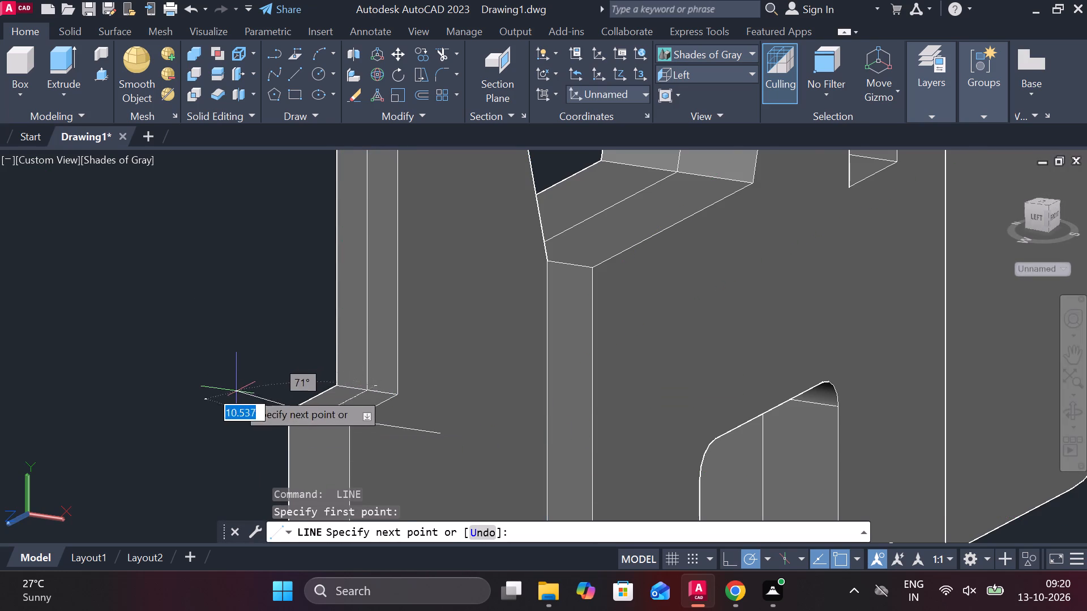
middle_click_drag(253, 406, 270, 407)
type("12")
key("space")
scroll(371, 295, "down", 2)
middle_click_drag(361, 272, 370, 272)
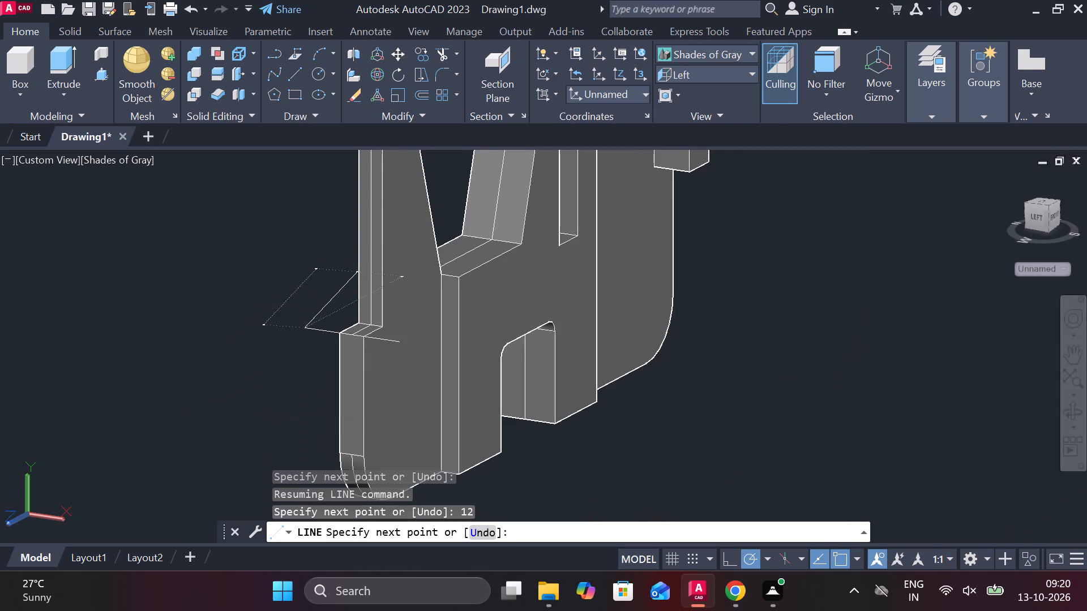
middle_click_drag(370, 272, 414, 368)
scroll(360, 211, "down", 1)
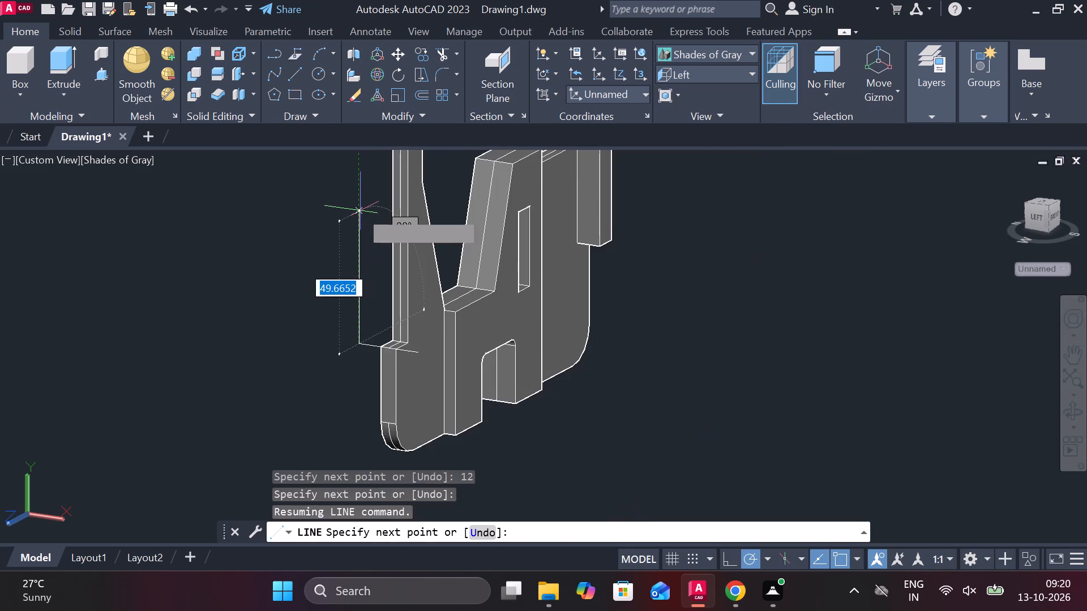
middle_click_drag(360, 211, 340, 331)
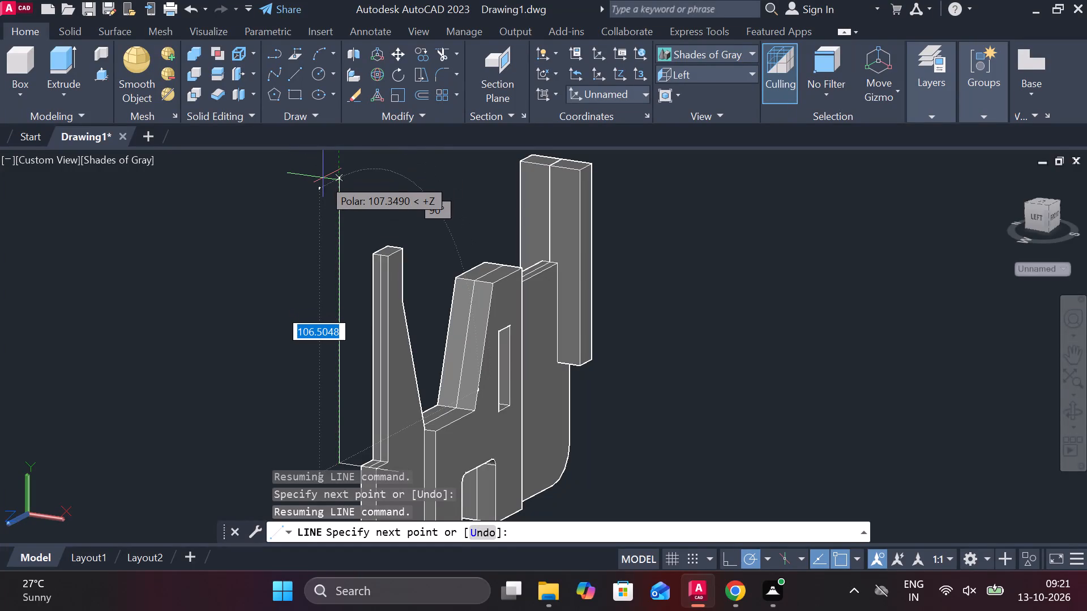
type("85")
key("Return")
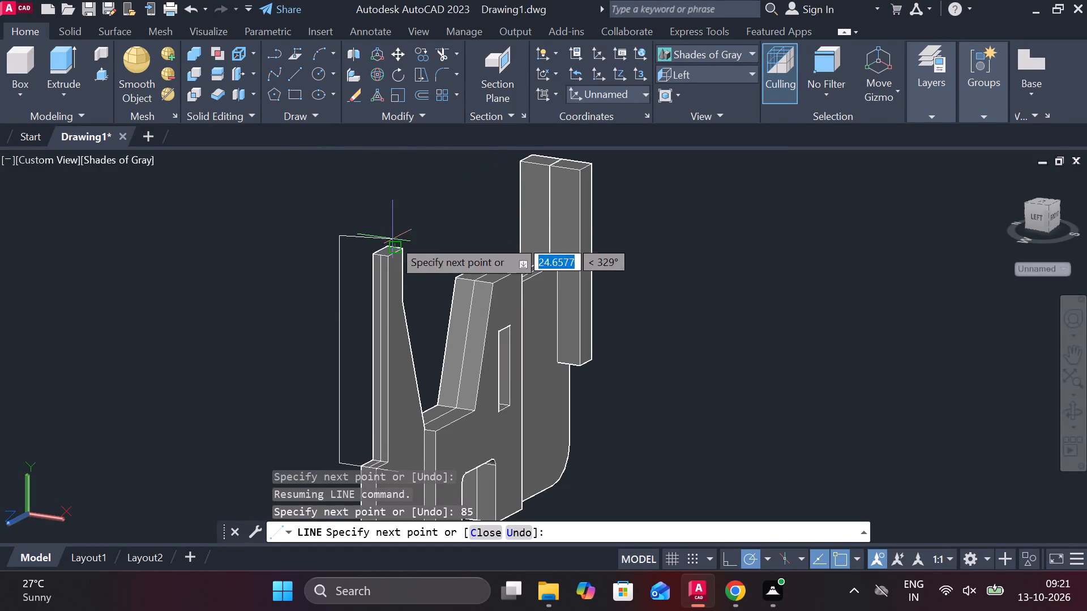
Continue the outline with a 24-long line across the top and a vertical line down to the end of the first 12-long line.
scroll(396, 265, "up", 2)
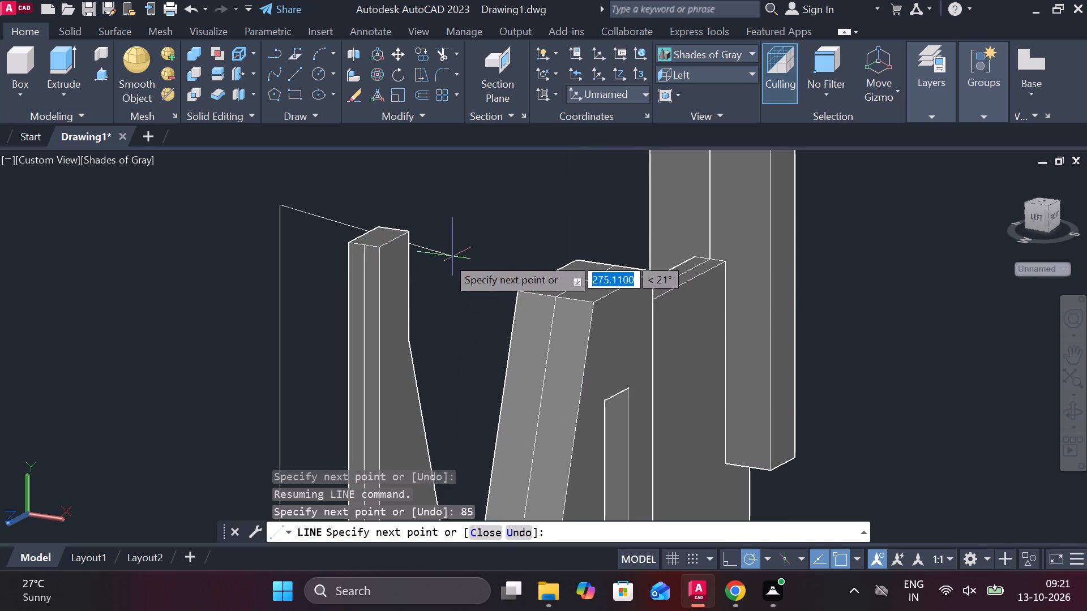
scroll(276, 242, "down", 1)
middle_click_drag(276, 242, 245, 242, "shift")
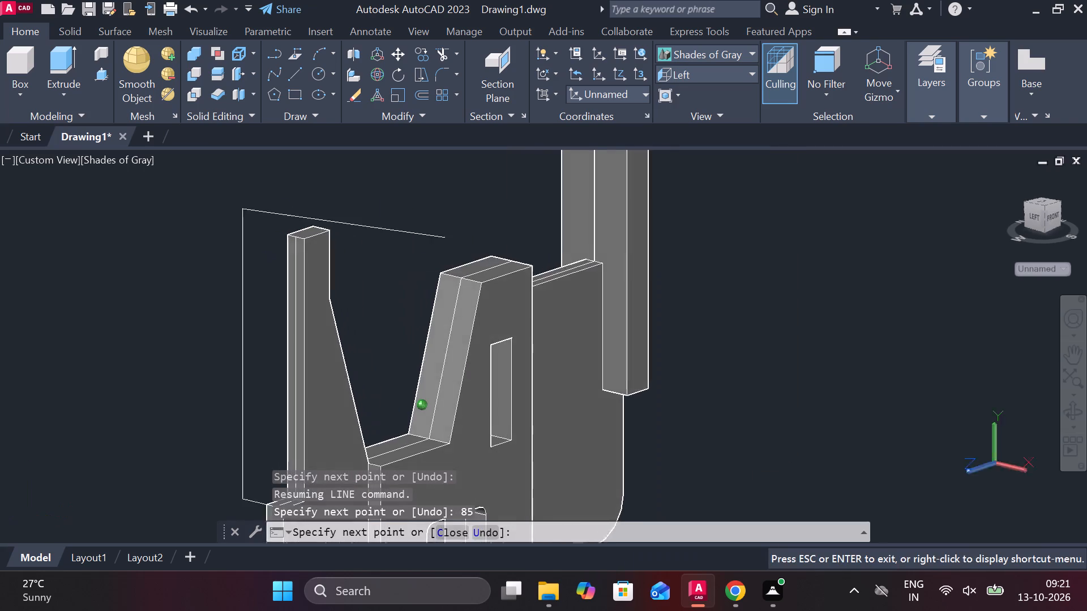
middle_click_drag(245, 242, 233, 242, "shift")
scroll(315, 231, "down", 2)
scroll(286, 242, "up", 2)
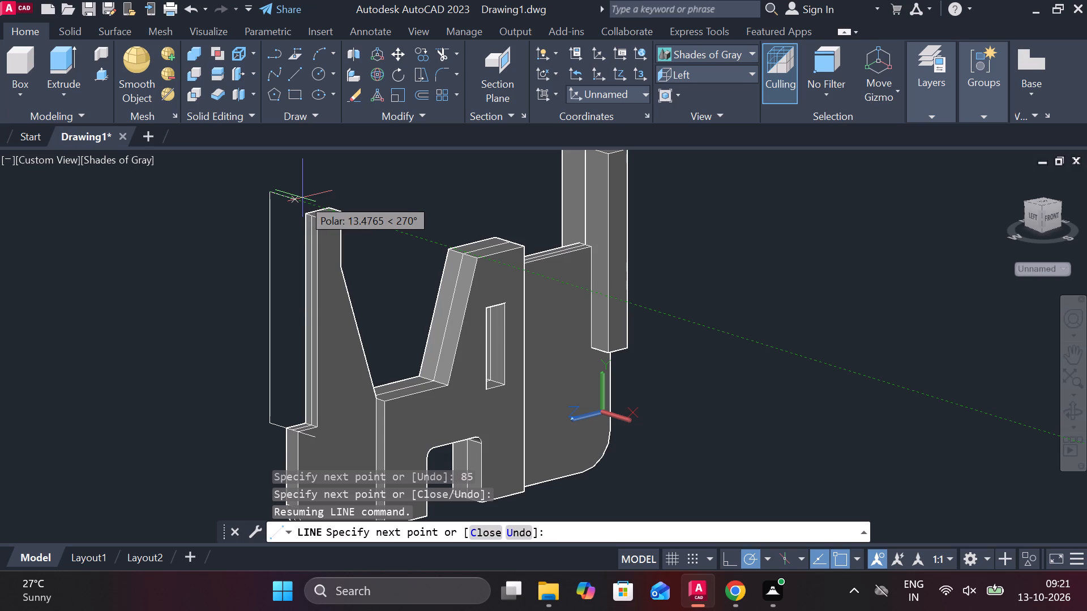
key("2")
type("4")
key("space")
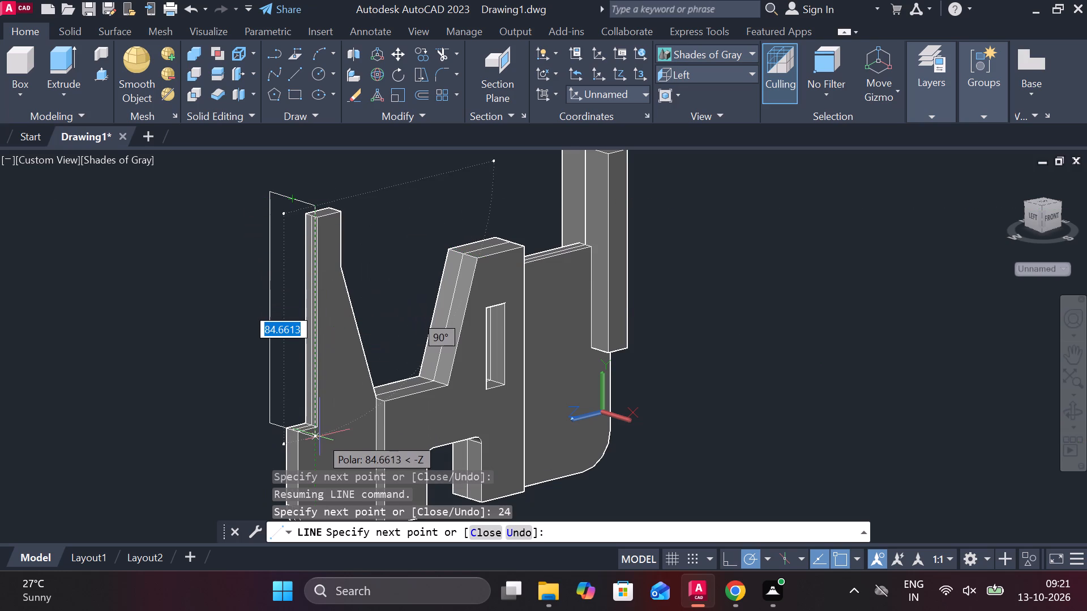
scroll(320, 439, "up", 4)
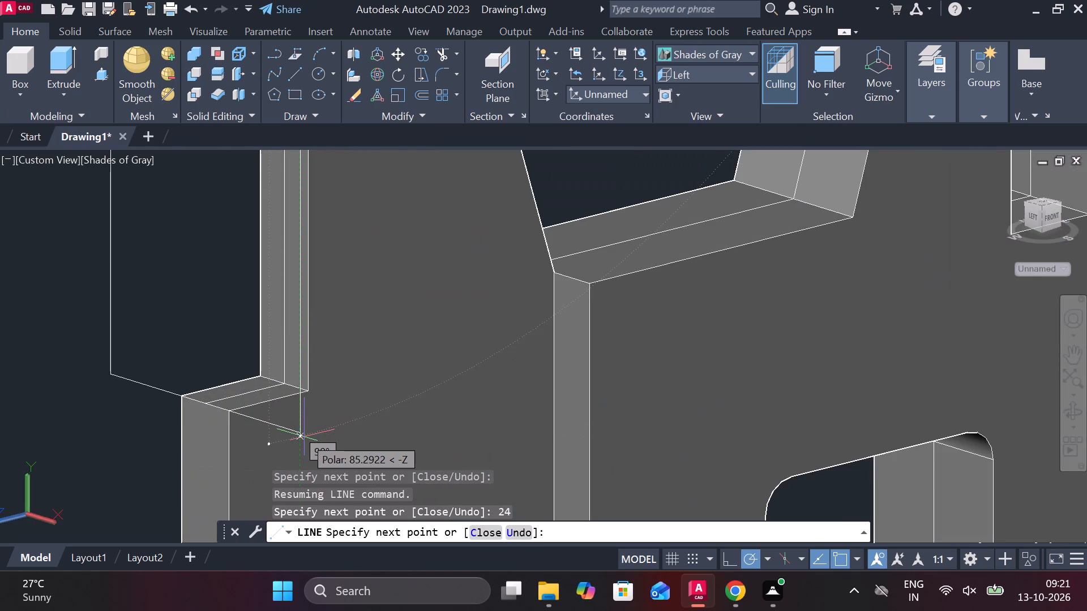
left_click(304, 437)
key("Escape")
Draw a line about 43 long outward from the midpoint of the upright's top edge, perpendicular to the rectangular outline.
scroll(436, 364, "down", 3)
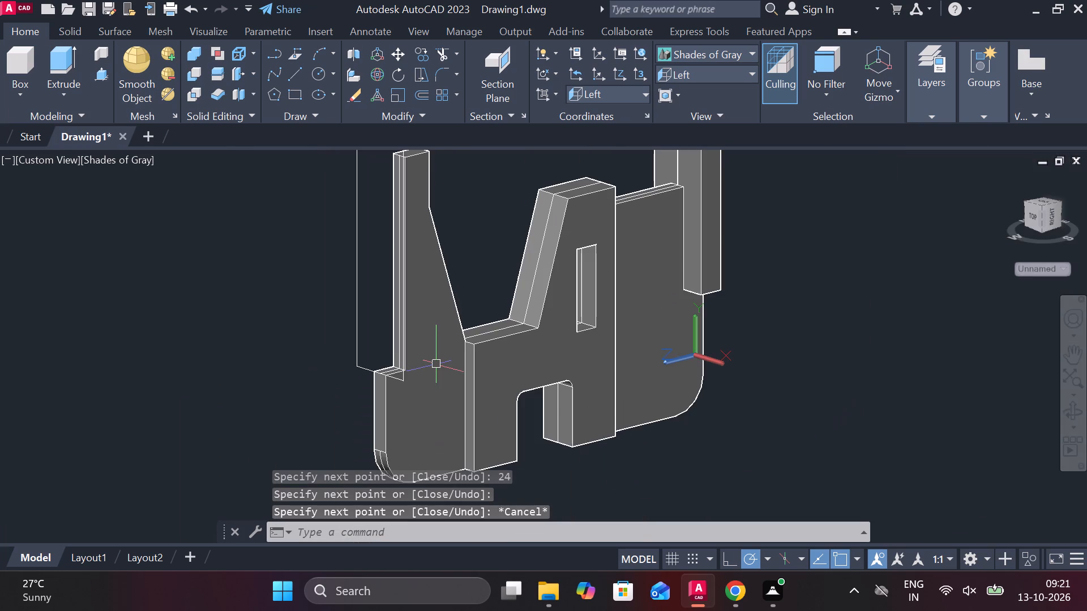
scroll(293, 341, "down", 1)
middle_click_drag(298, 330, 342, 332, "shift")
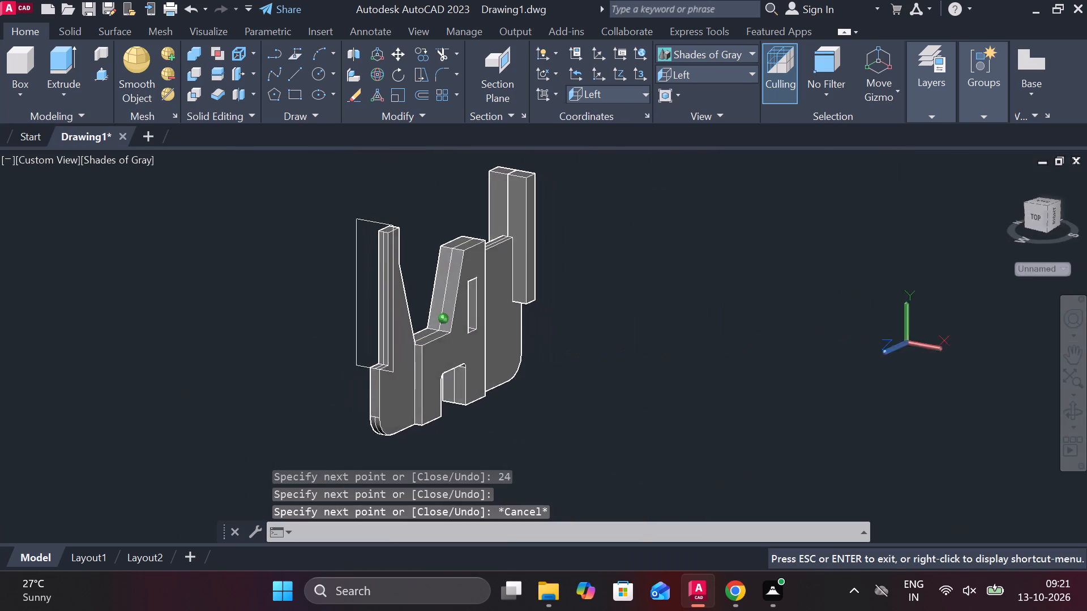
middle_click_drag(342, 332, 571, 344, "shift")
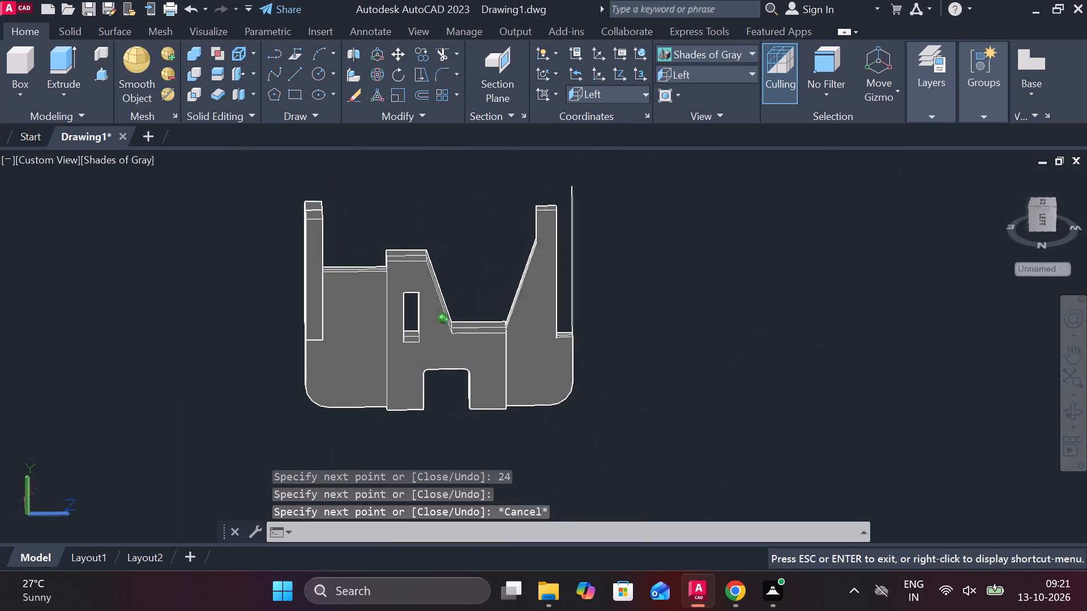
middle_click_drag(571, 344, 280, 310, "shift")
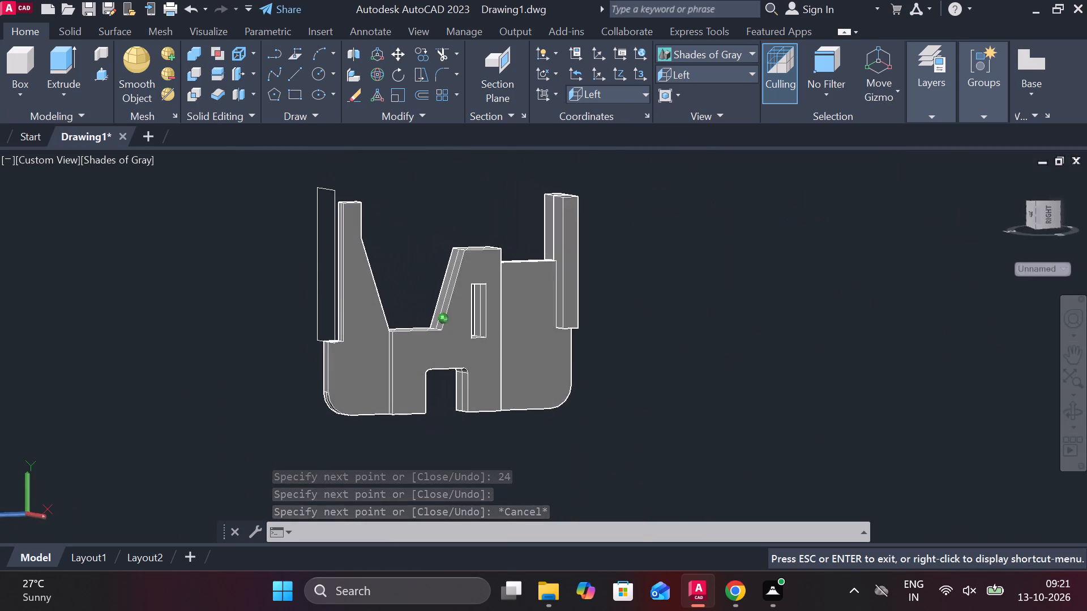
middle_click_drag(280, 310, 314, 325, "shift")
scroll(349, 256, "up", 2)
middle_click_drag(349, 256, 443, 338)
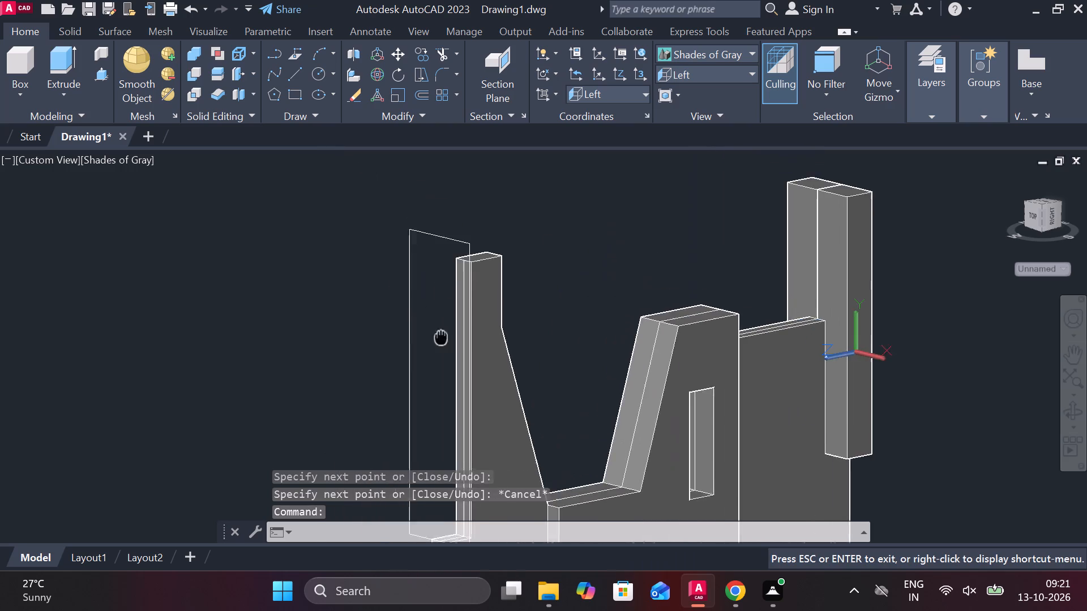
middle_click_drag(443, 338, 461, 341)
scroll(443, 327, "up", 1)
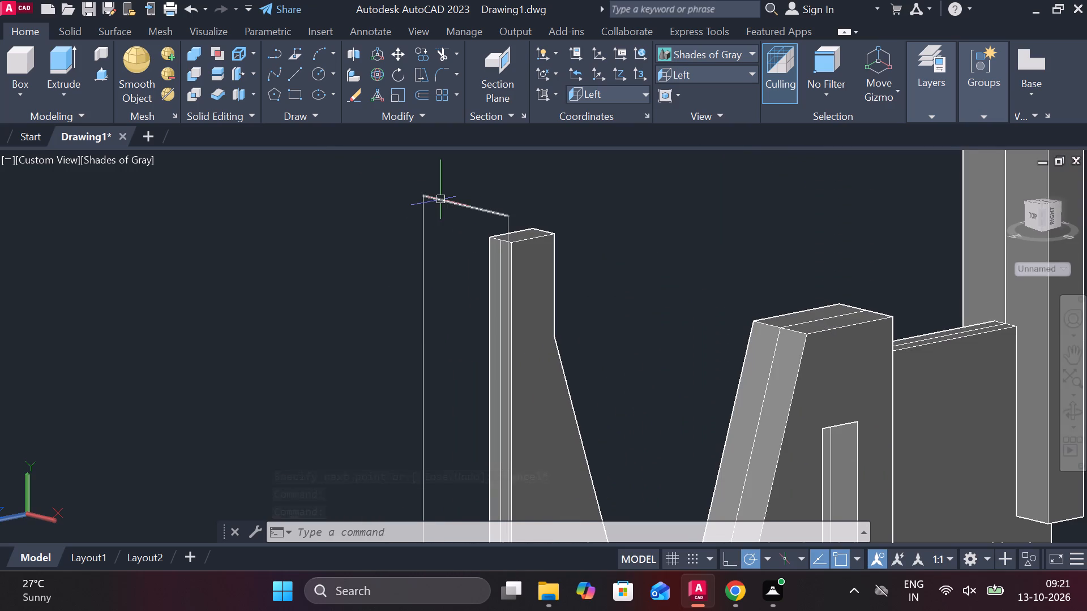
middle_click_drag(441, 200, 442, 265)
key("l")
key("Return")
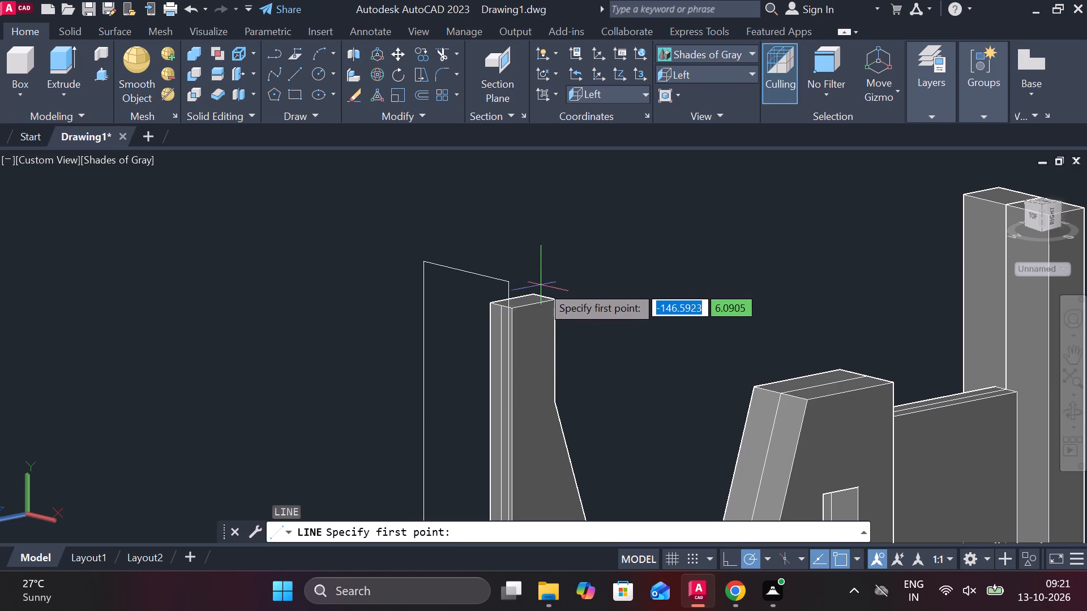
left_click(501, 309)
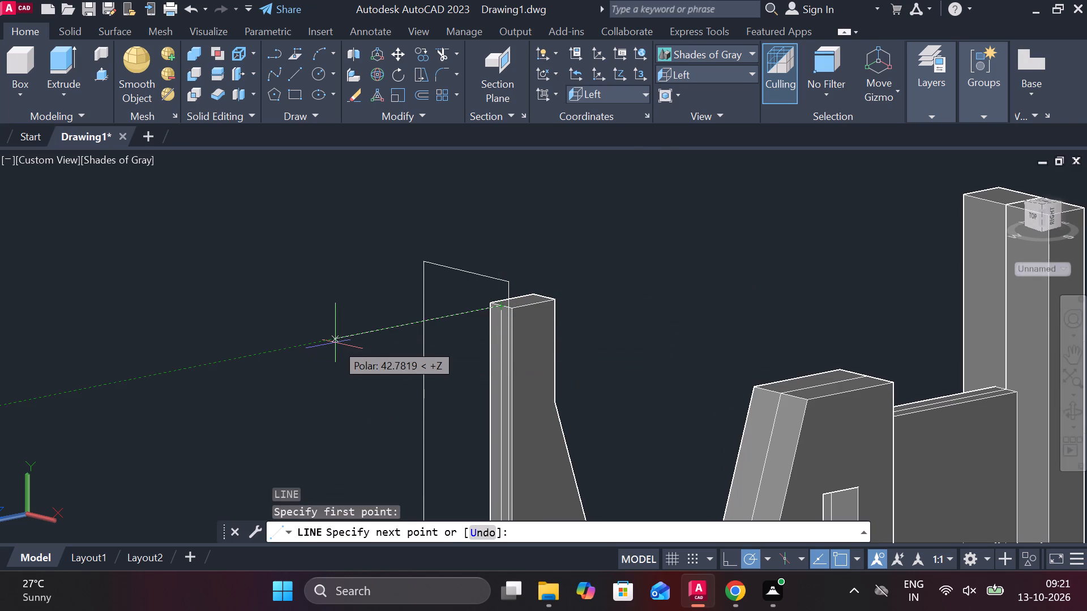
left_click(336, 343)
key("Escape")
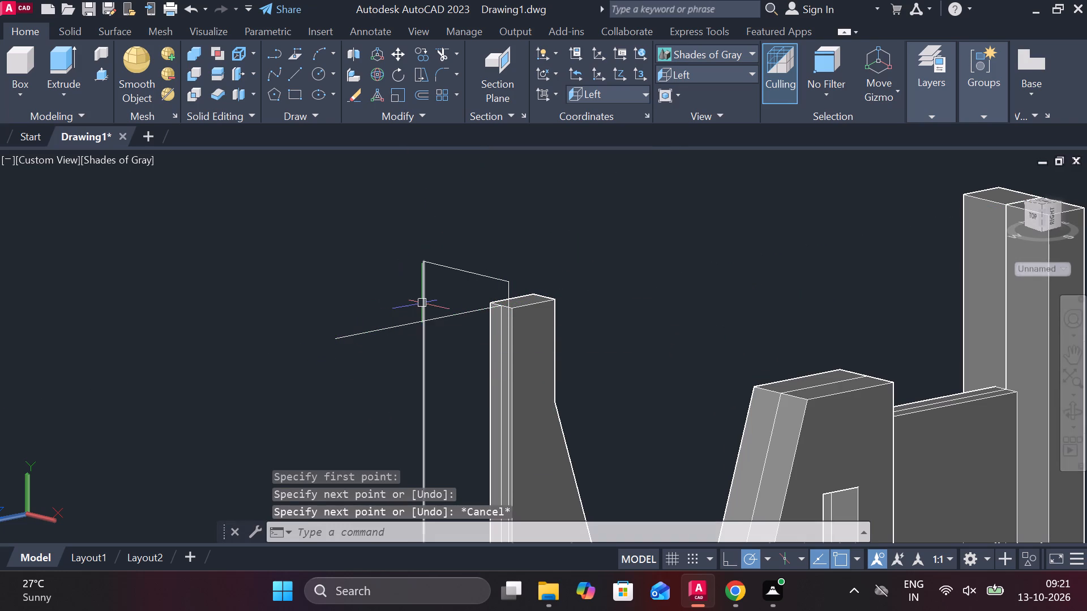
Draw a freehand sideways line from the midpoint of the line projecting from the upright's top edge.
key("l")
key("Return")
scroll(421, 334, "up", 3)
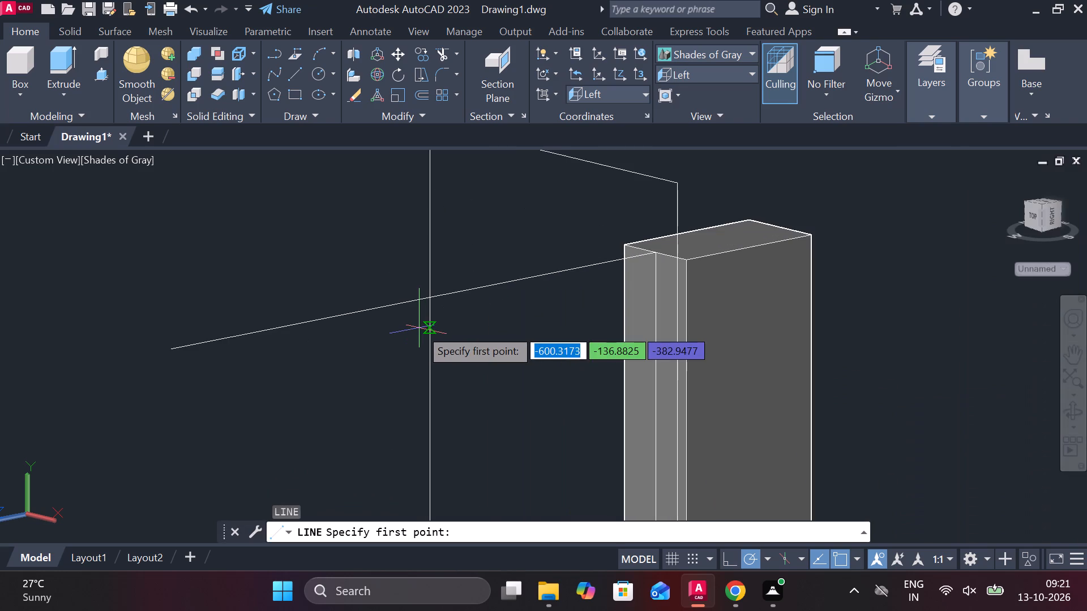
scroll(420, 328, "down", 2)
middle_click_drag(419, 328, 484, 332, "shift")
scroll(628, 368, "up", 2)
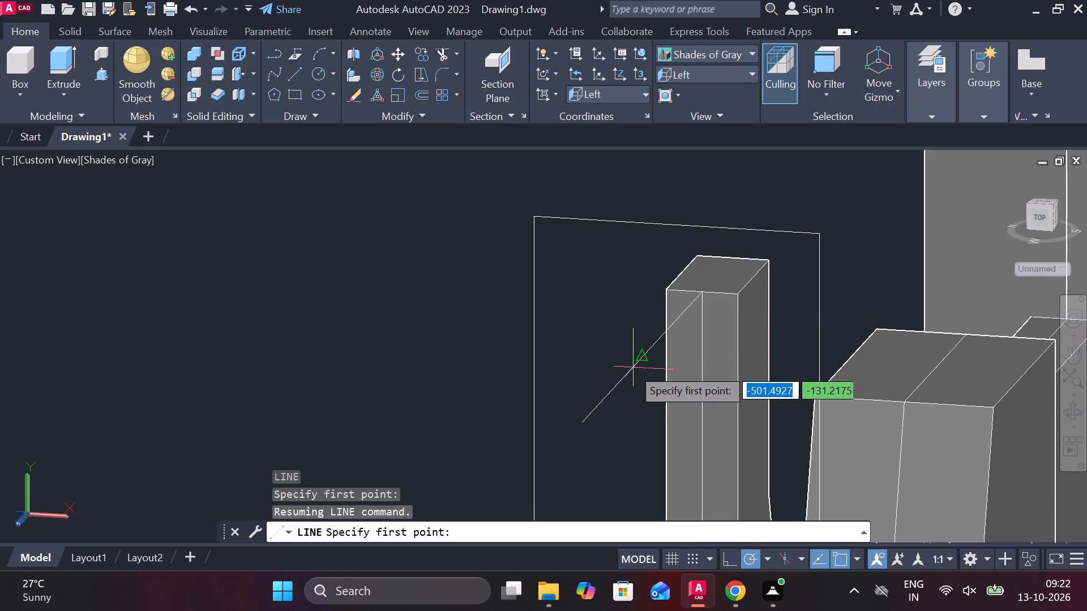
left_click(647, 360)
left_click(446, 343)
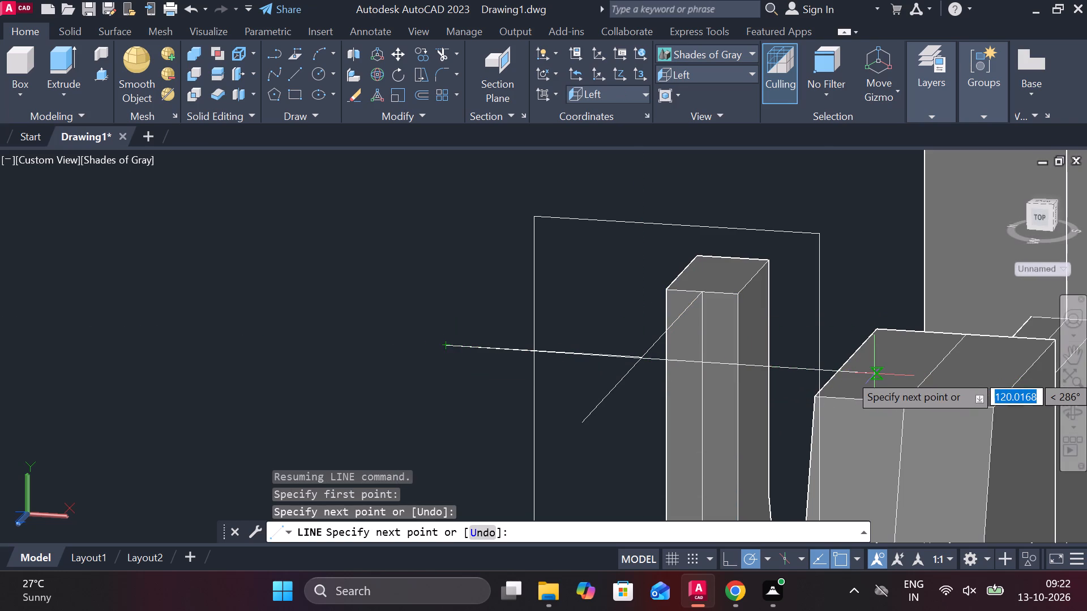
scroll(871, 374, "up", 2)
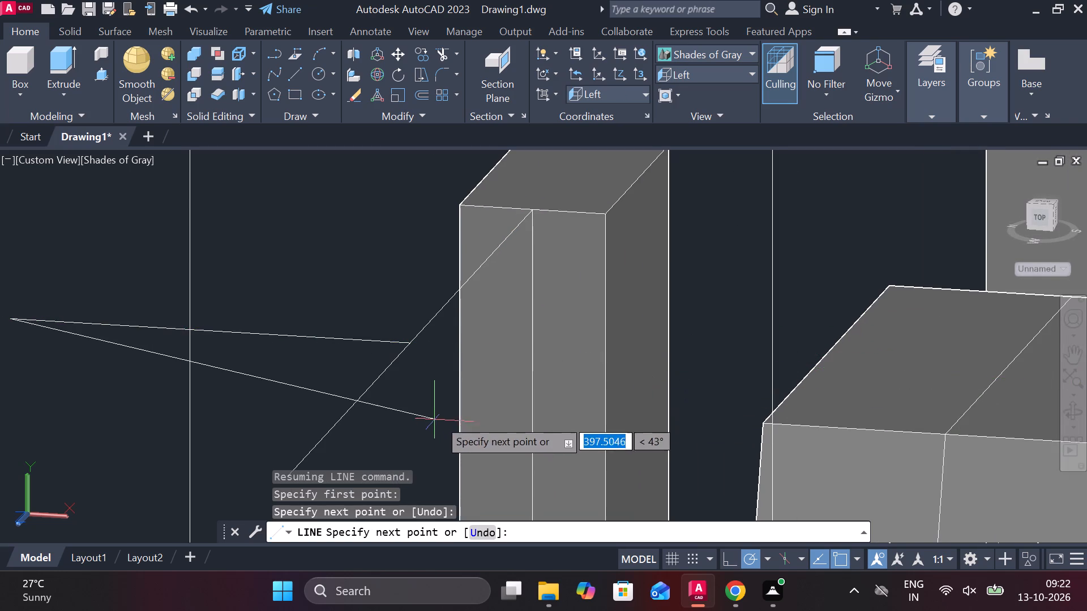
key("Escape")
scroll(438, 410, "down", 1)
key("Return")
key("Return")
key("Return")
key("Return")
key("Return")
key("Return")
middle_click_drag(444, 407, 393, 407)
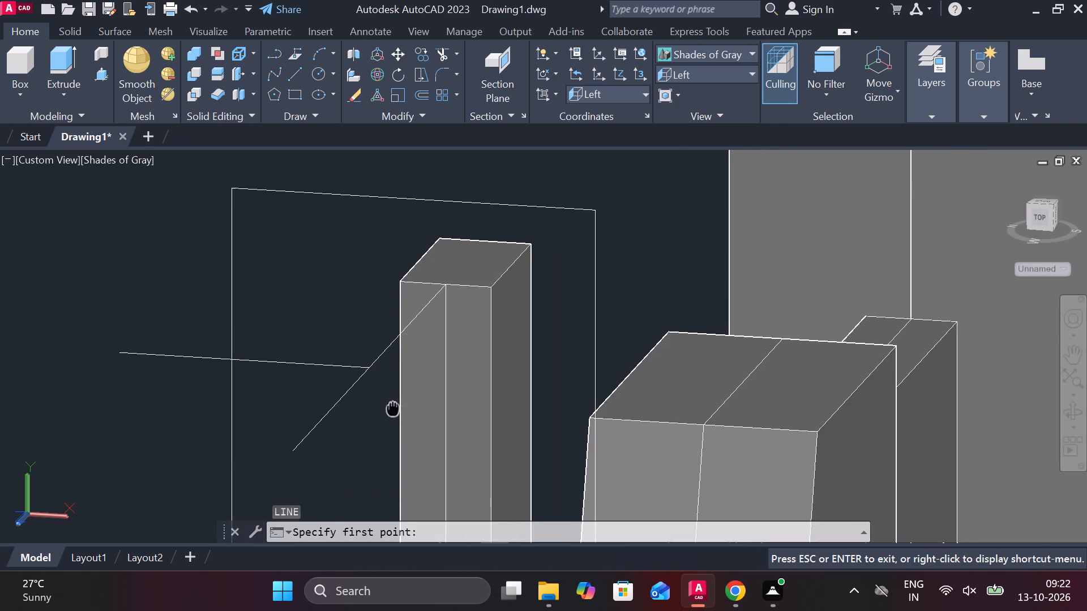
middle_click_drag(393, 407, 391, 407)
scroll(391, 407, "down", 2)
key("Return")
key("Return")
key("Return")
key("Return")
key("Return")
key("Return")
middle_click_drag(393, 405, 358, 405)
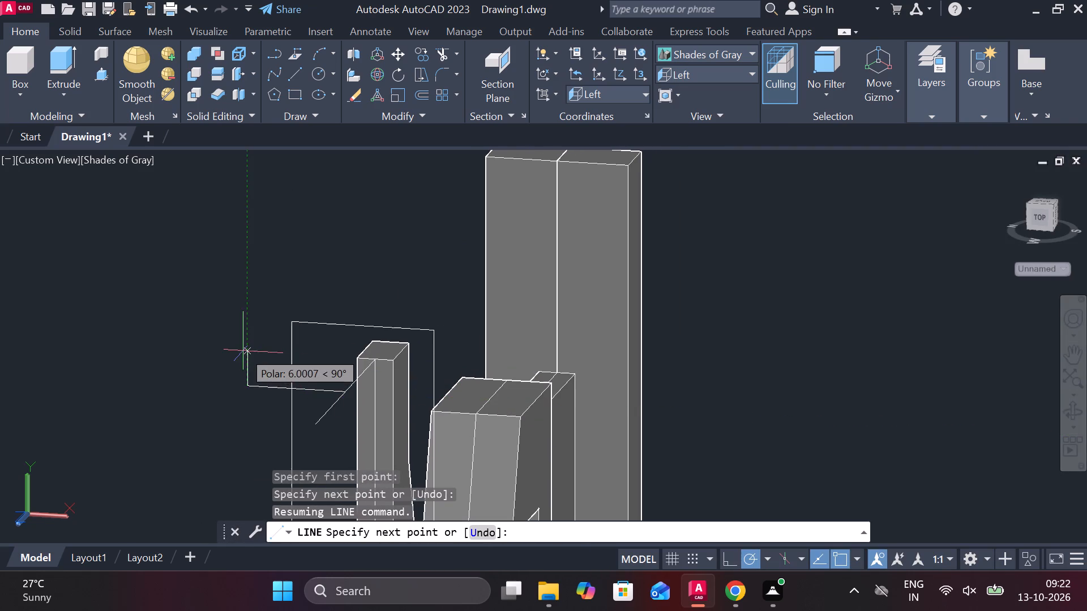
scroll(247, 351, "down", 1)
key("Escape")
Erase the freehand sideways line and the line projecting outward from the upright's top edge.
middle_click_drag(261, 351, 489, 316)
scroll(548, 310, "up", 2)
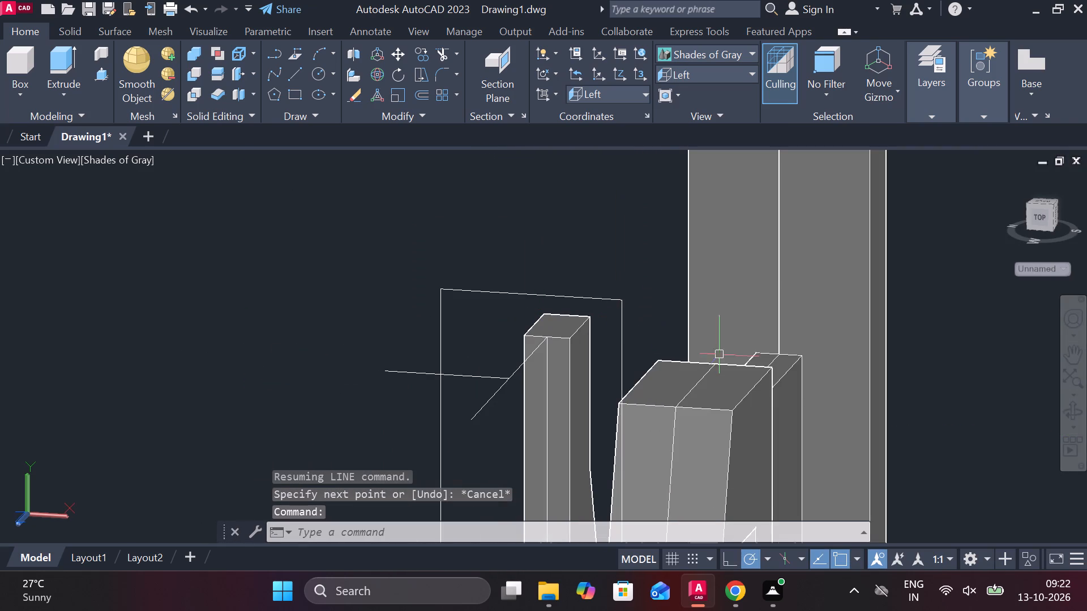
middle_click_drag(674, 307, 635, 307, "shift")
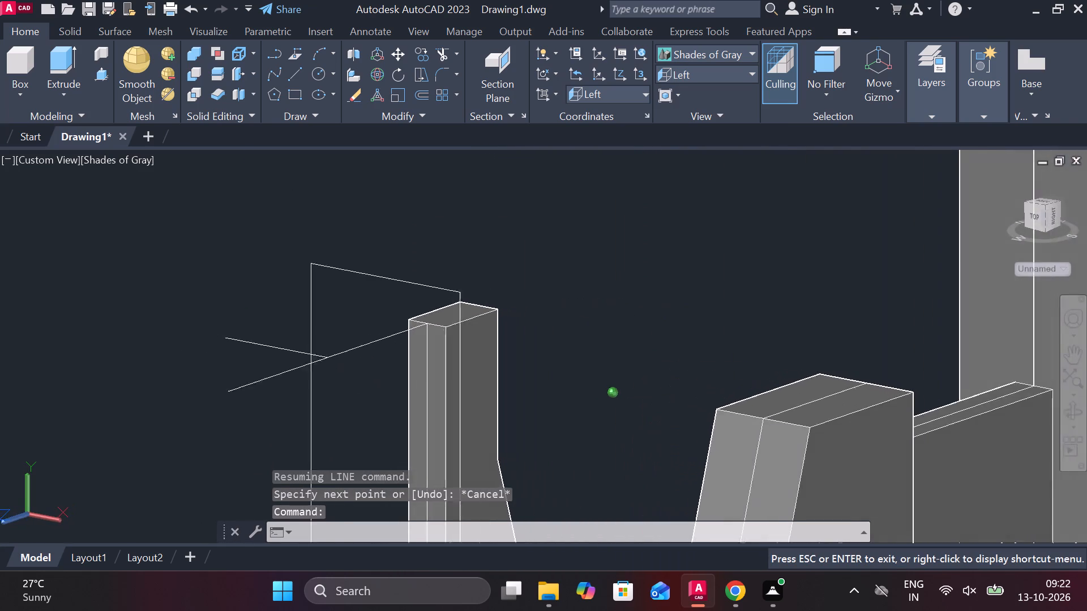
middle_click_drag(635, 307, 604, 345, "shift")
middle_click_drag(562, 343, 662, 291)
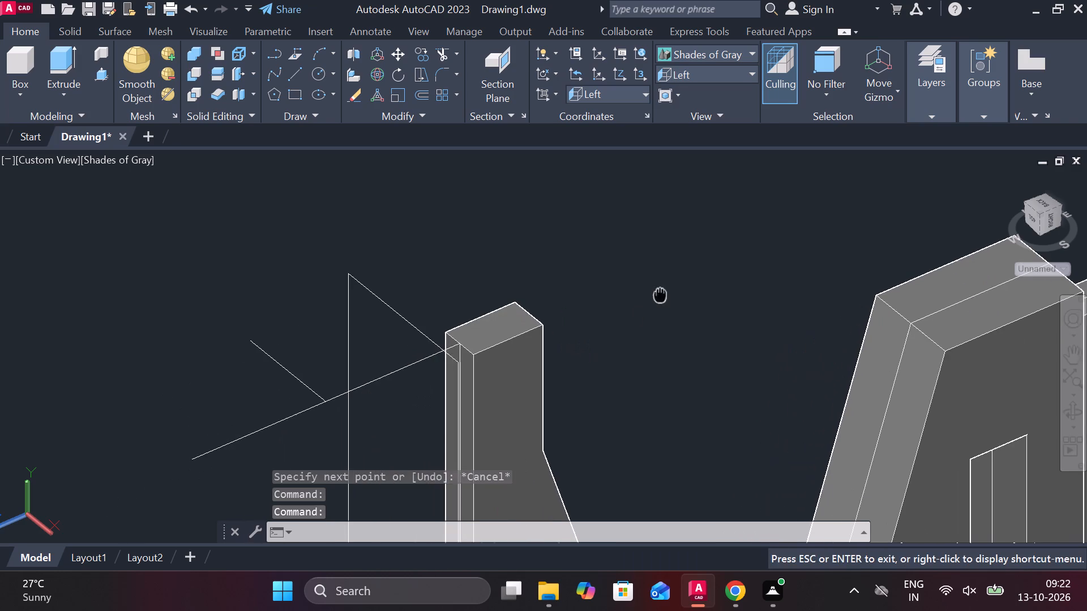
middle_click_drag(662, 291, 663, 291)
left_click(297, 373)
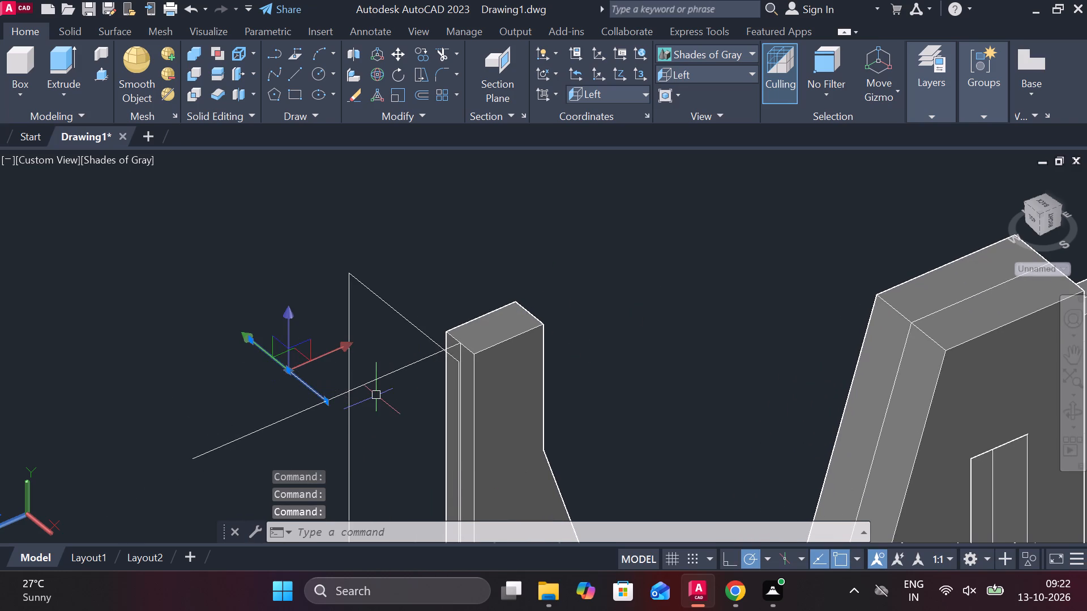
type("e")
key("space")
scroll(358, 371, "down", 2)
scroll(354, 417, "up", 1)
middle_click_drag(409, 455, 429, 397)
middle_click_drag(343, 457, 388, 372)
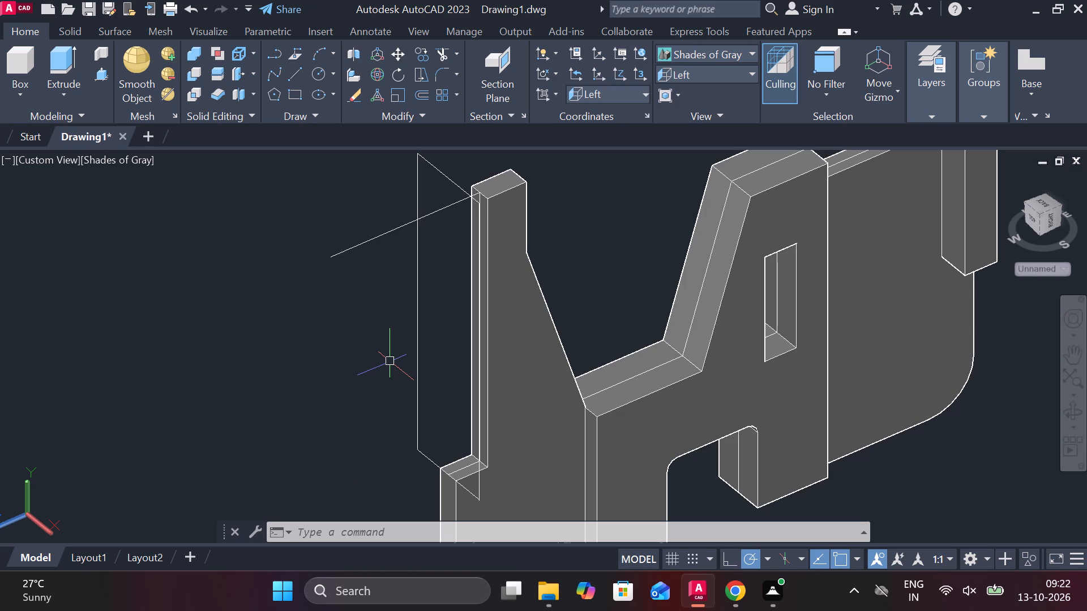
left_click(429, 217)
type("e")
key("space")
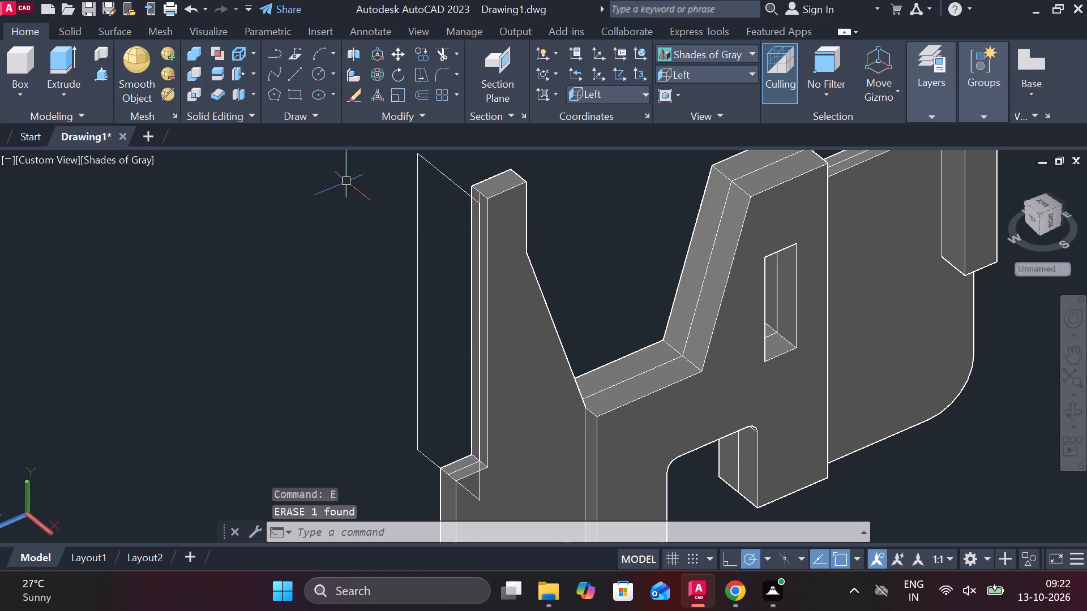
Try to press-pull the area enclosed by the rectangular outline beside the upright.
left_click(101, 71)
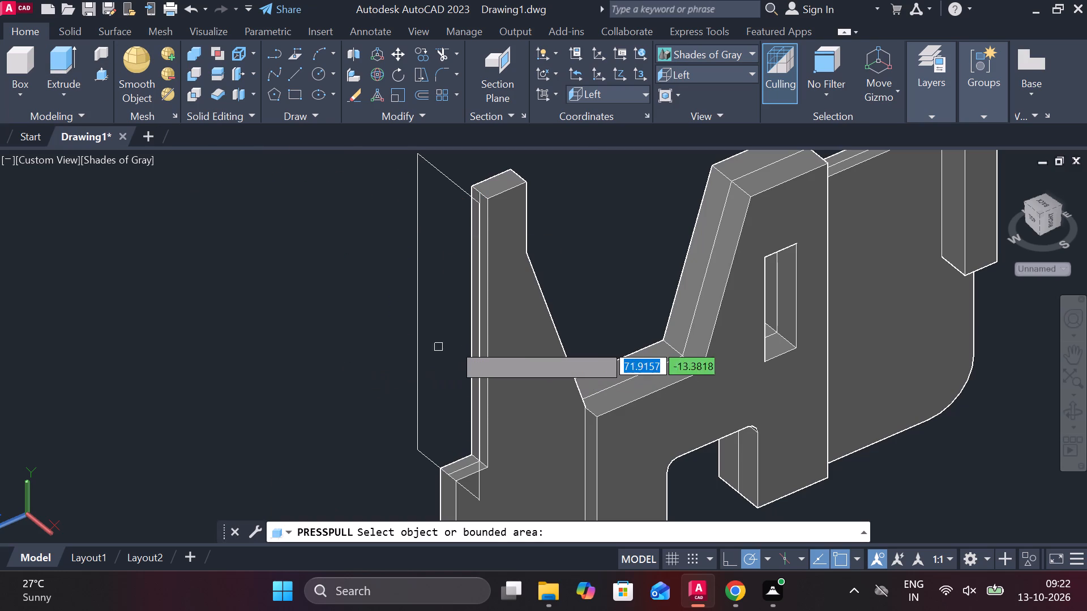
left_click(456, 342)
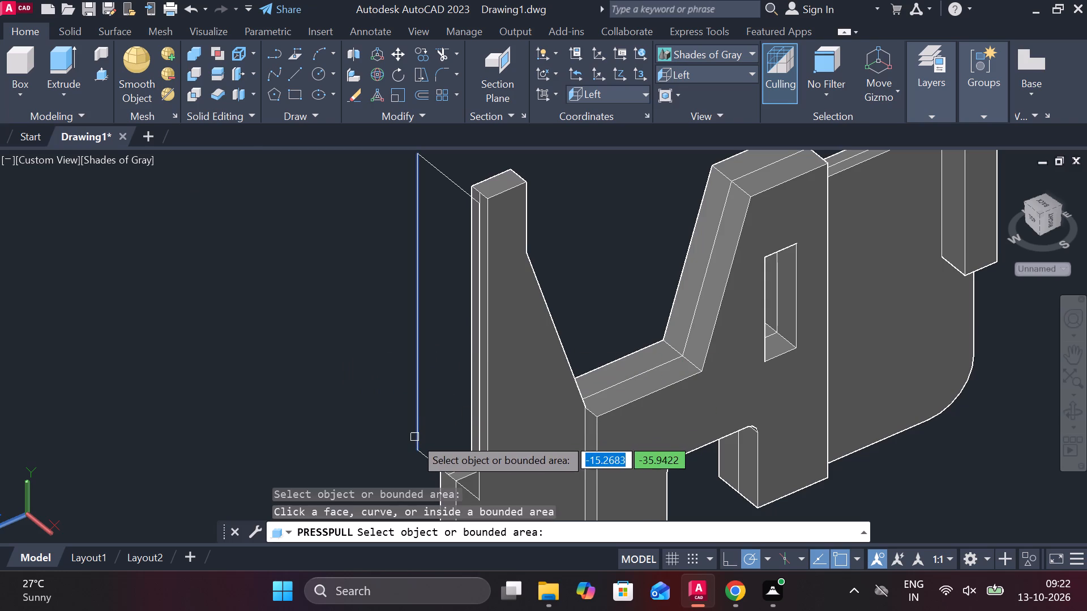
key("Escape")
Join the separate lines of the rectangular outline beside the upright into a single polyline.
left_click(426, 462)
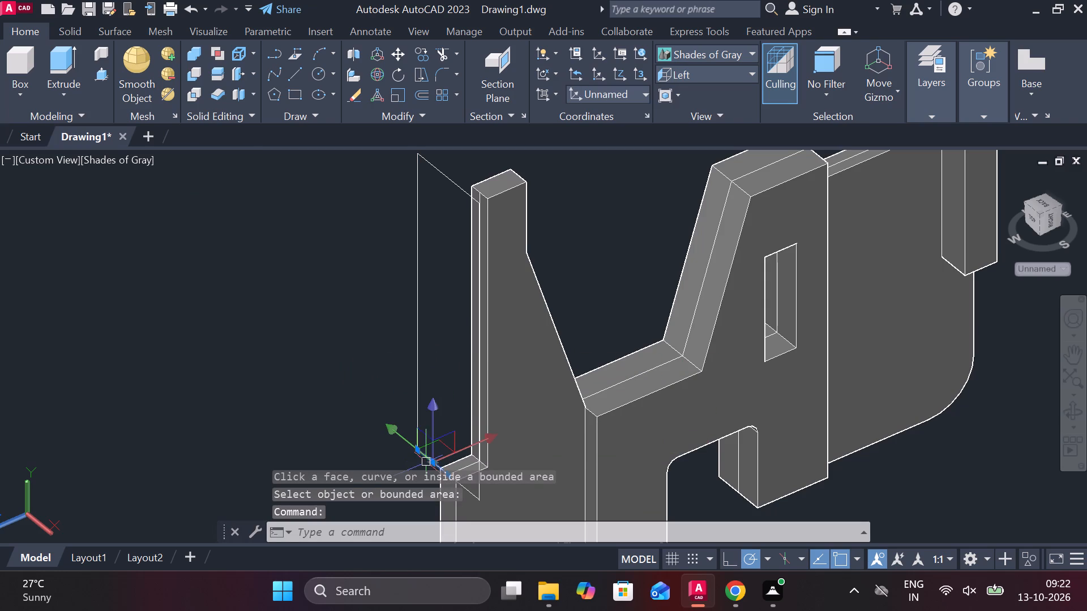
left_click(423, 312)
left_click(414, 284)
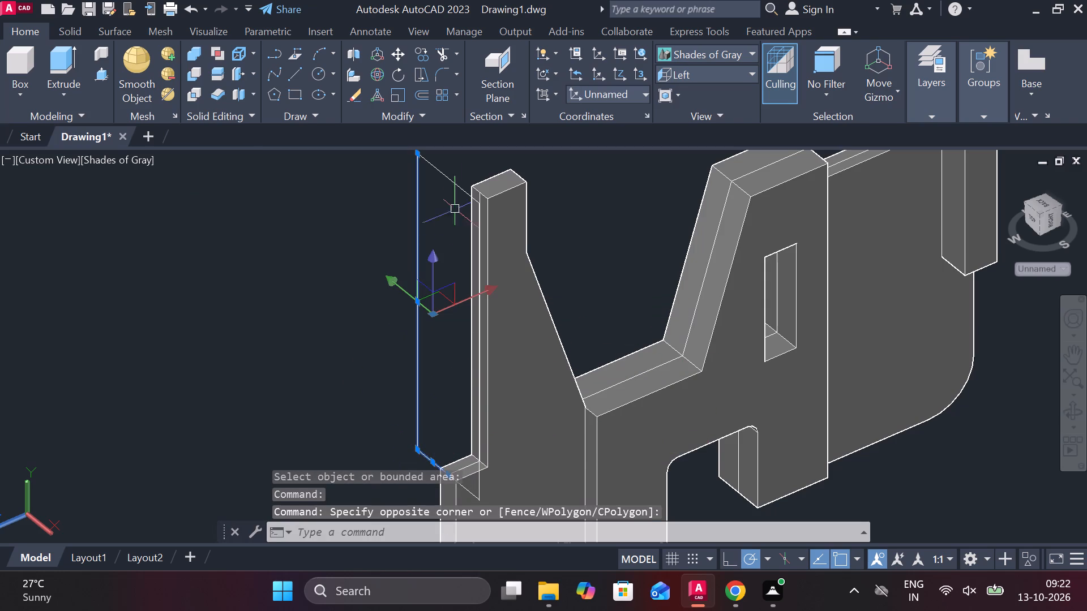
left_click(458, 187)
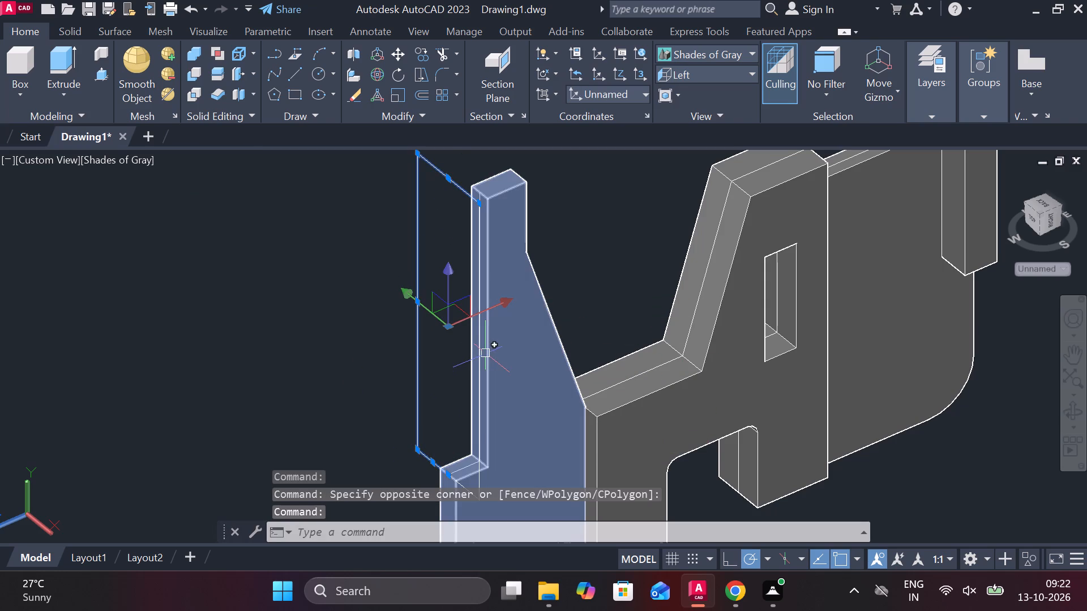
scroll(489, 390, "up", 1)
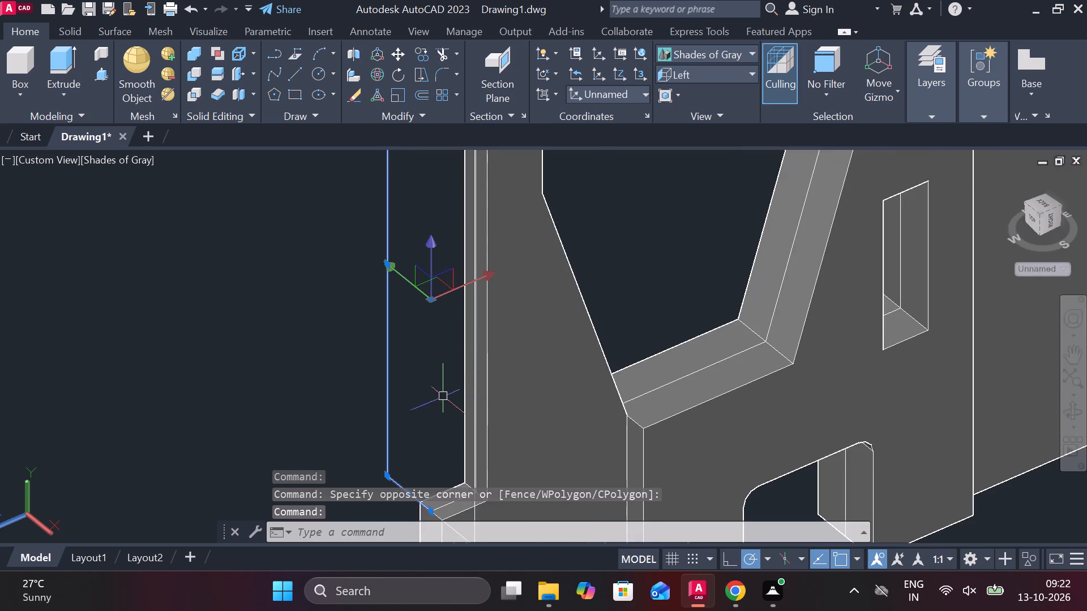
scroll(435, 391, "down", 1)
middle_click_drag(443, 431, 446, 360)
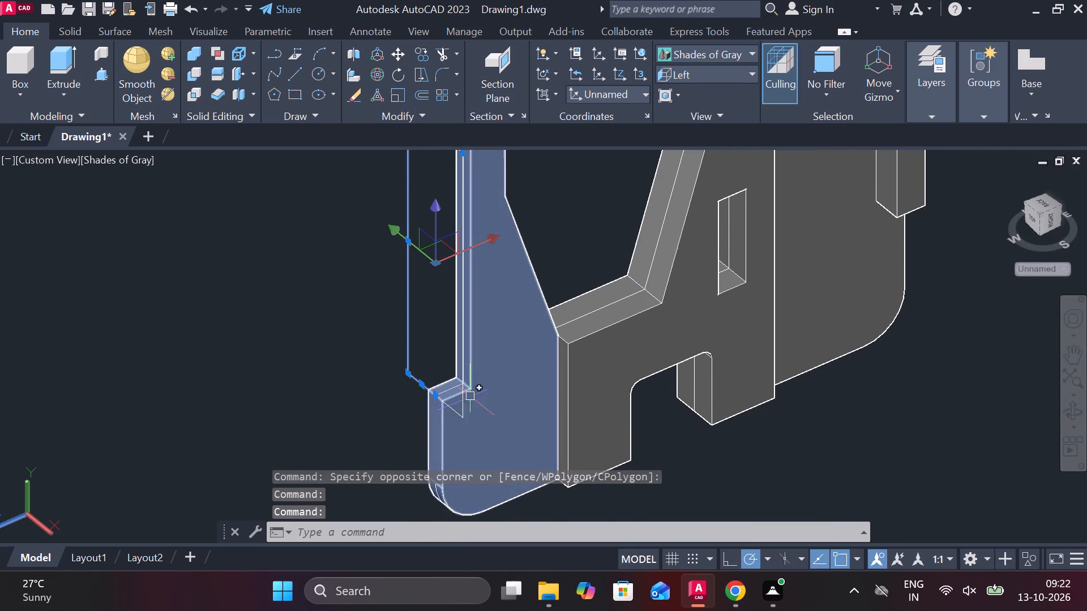
left_click(464, 400)
left_click(455, 408)
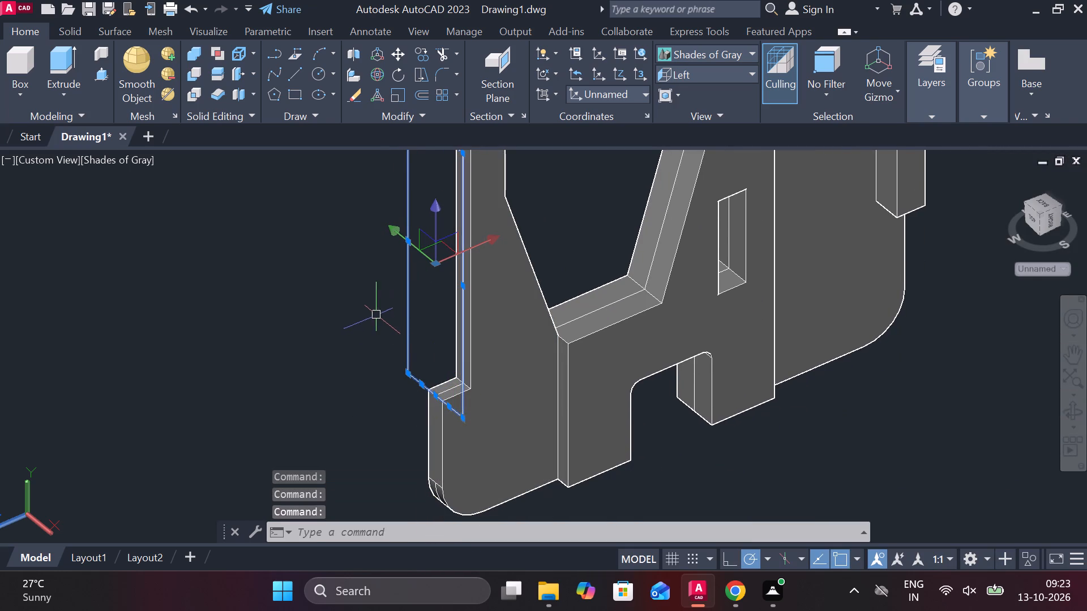
key("j")
key("Return")
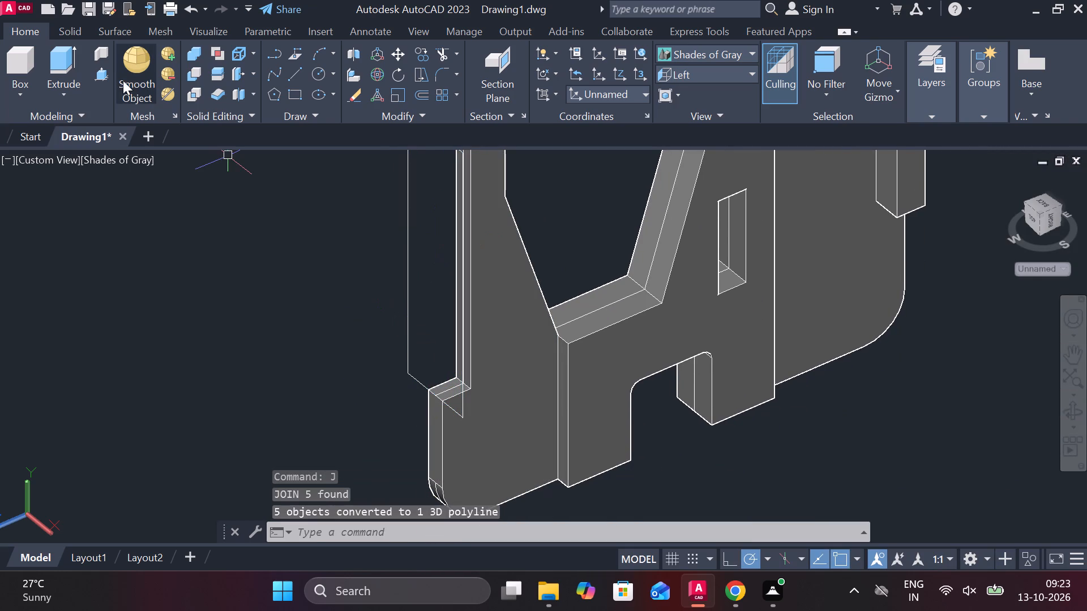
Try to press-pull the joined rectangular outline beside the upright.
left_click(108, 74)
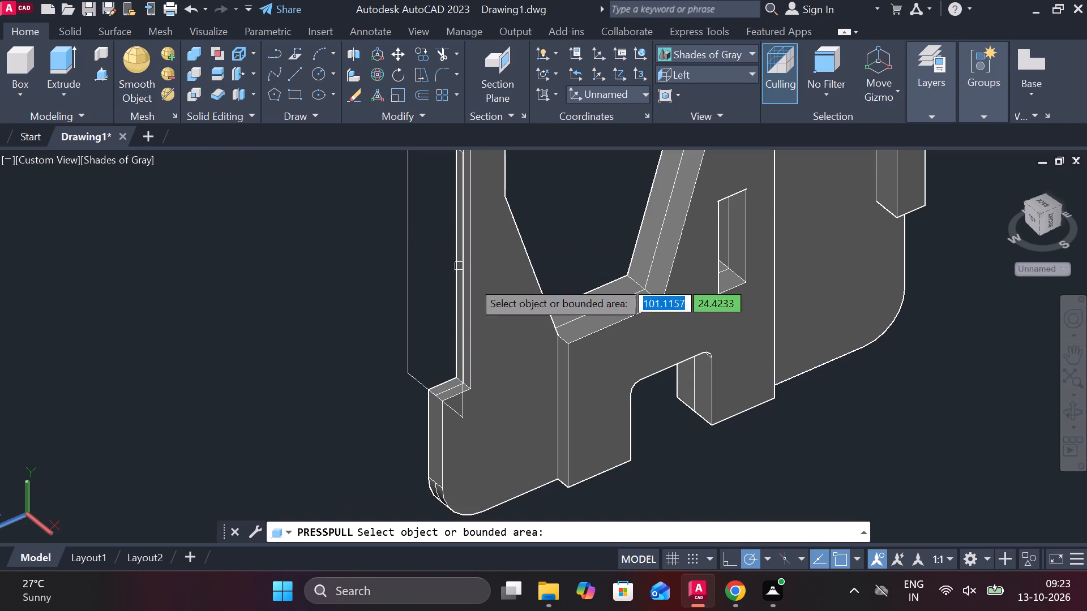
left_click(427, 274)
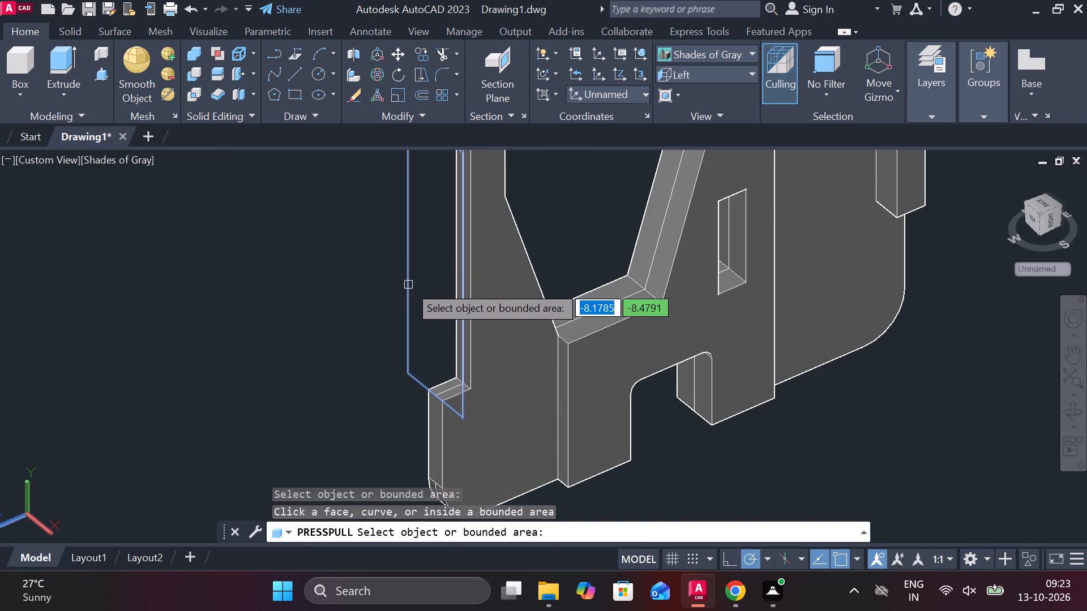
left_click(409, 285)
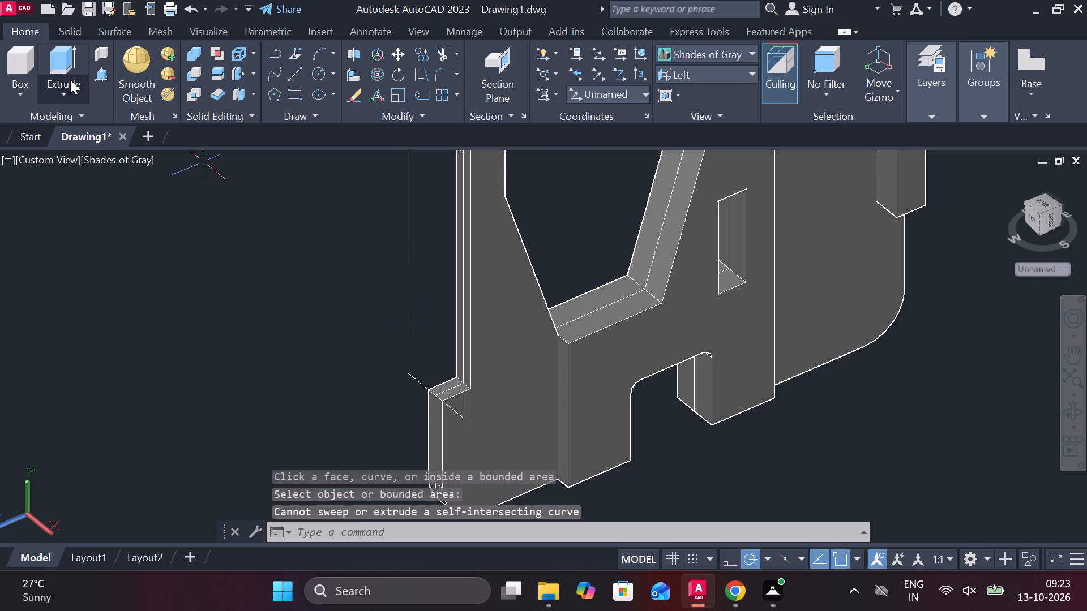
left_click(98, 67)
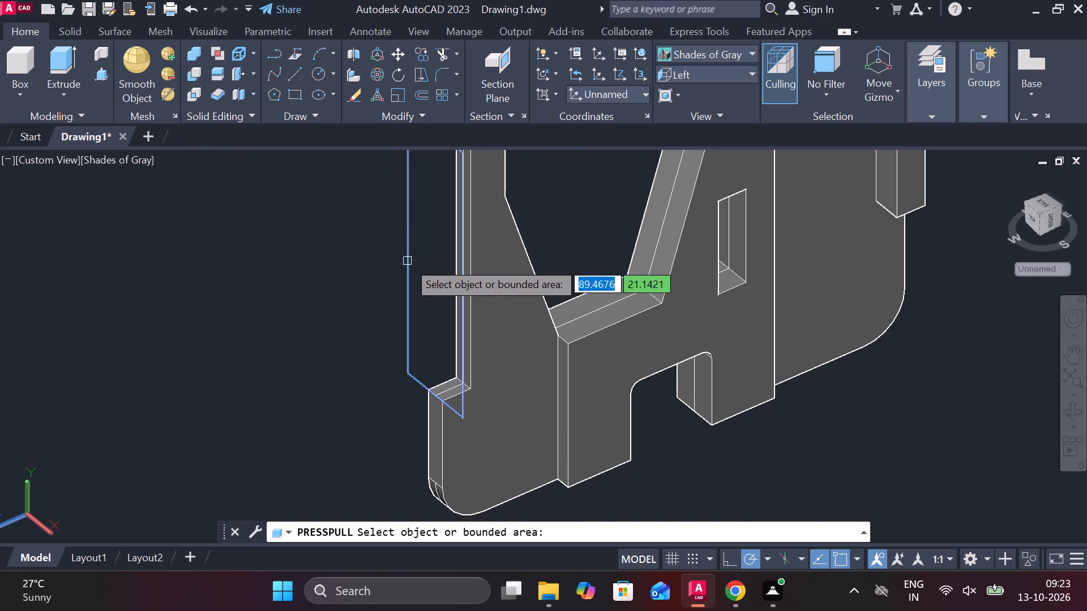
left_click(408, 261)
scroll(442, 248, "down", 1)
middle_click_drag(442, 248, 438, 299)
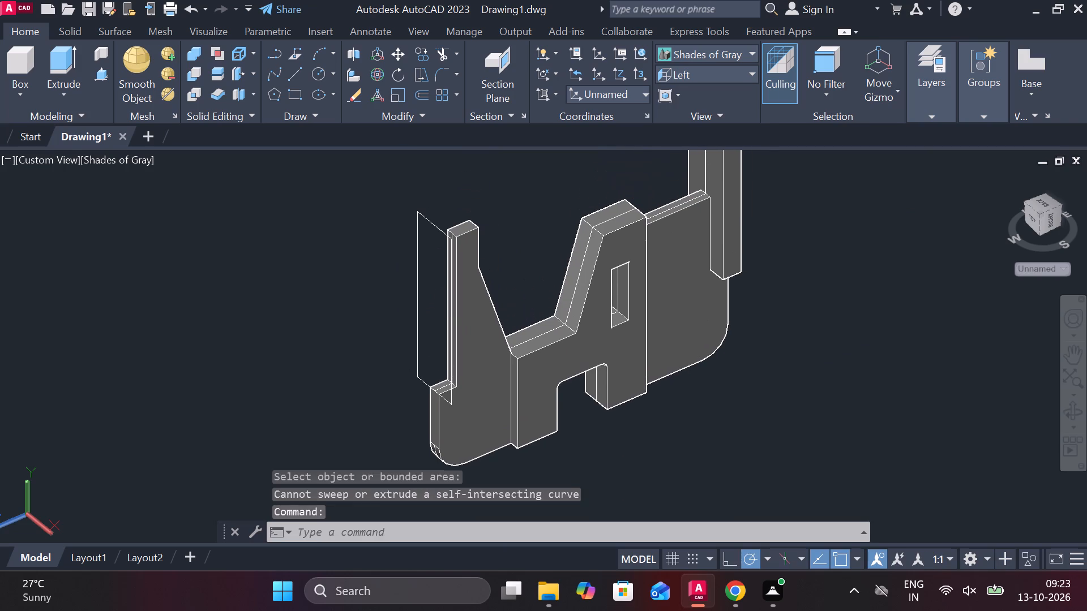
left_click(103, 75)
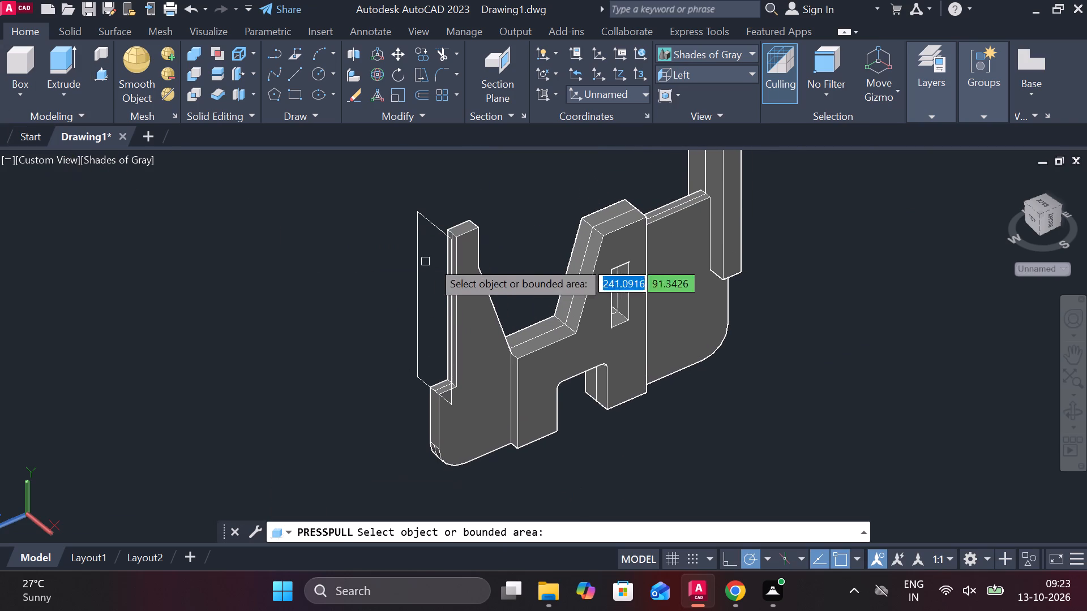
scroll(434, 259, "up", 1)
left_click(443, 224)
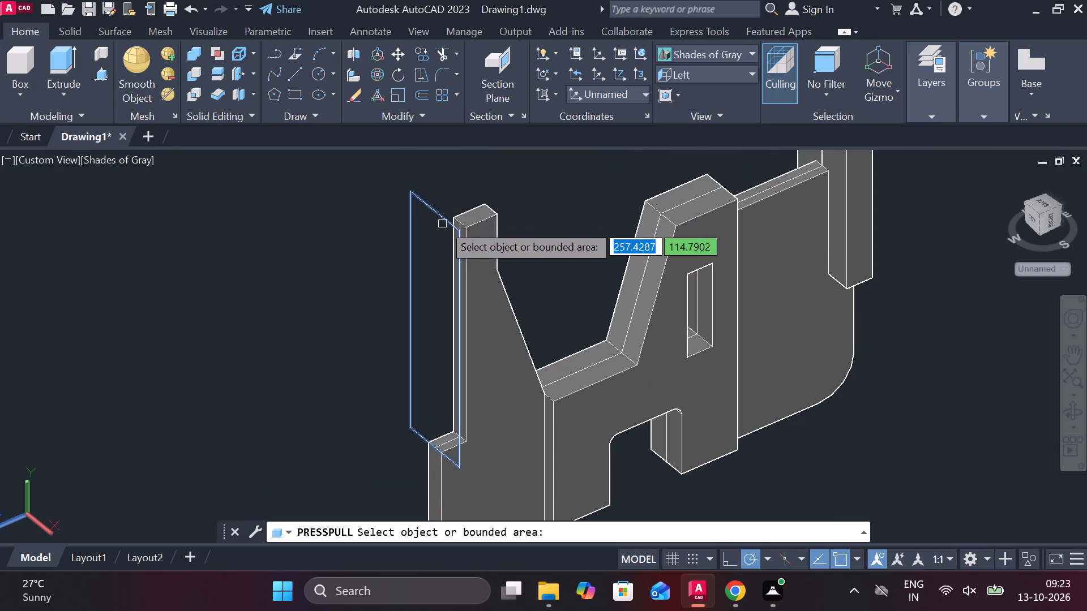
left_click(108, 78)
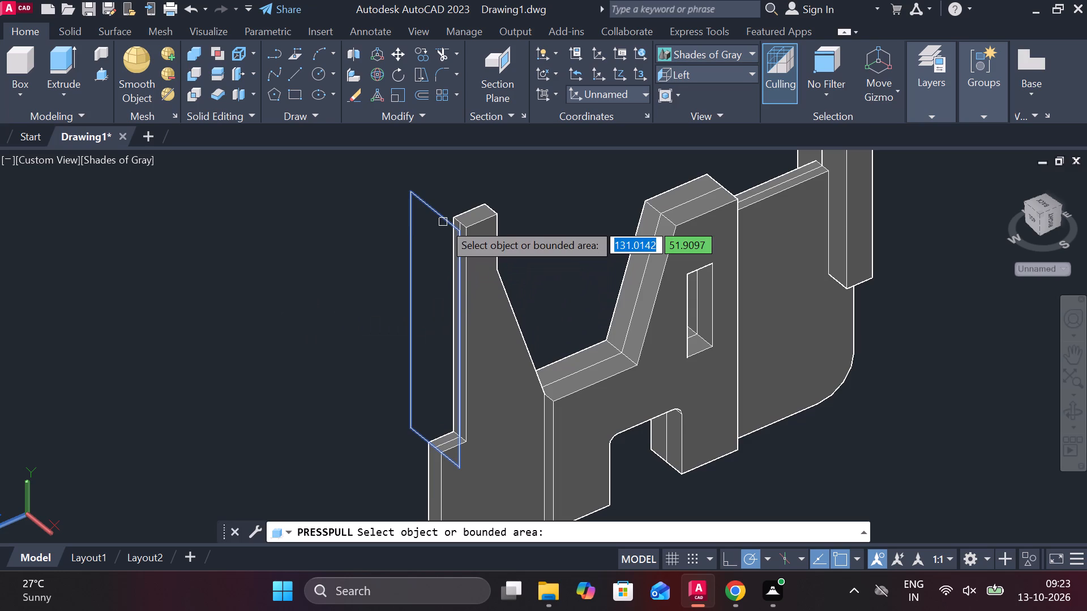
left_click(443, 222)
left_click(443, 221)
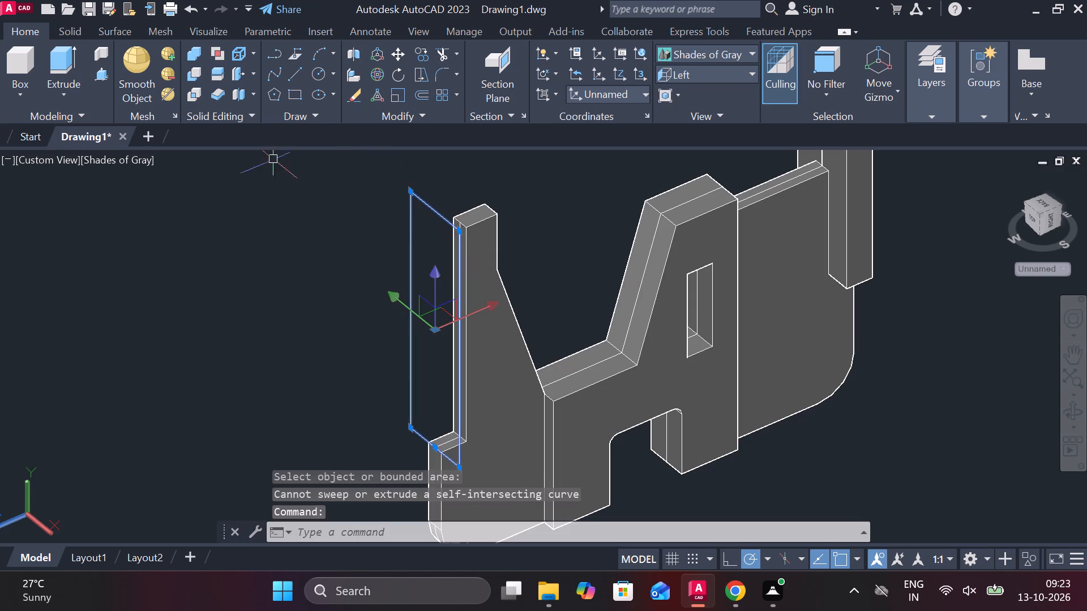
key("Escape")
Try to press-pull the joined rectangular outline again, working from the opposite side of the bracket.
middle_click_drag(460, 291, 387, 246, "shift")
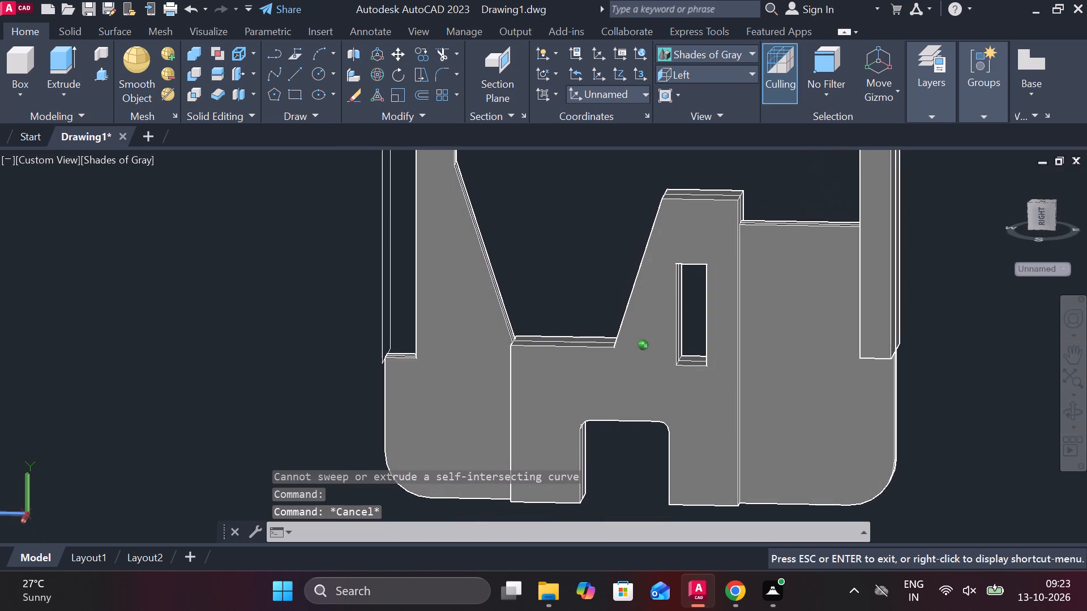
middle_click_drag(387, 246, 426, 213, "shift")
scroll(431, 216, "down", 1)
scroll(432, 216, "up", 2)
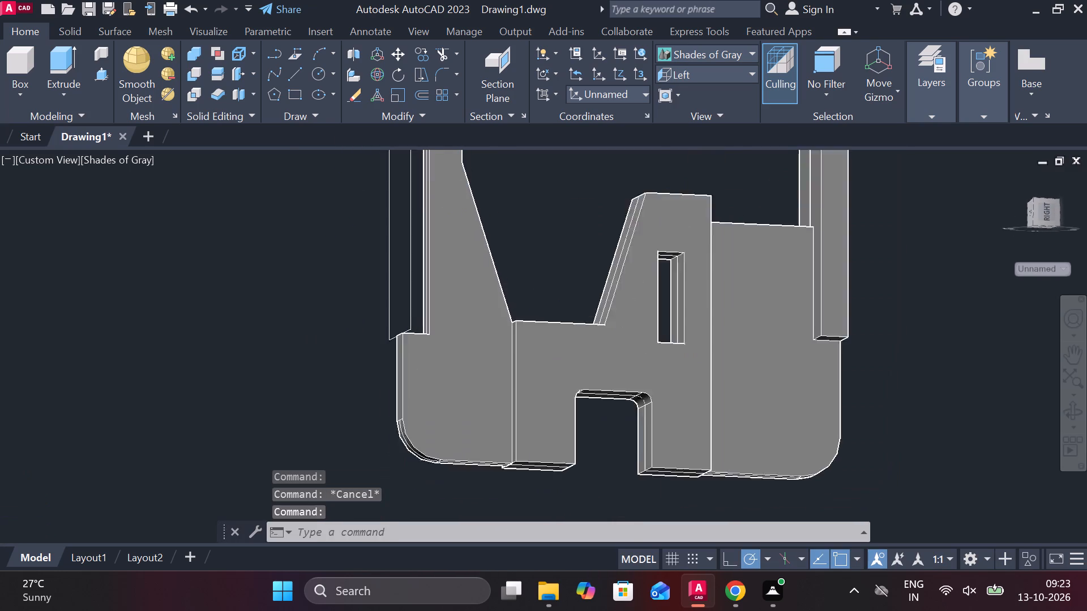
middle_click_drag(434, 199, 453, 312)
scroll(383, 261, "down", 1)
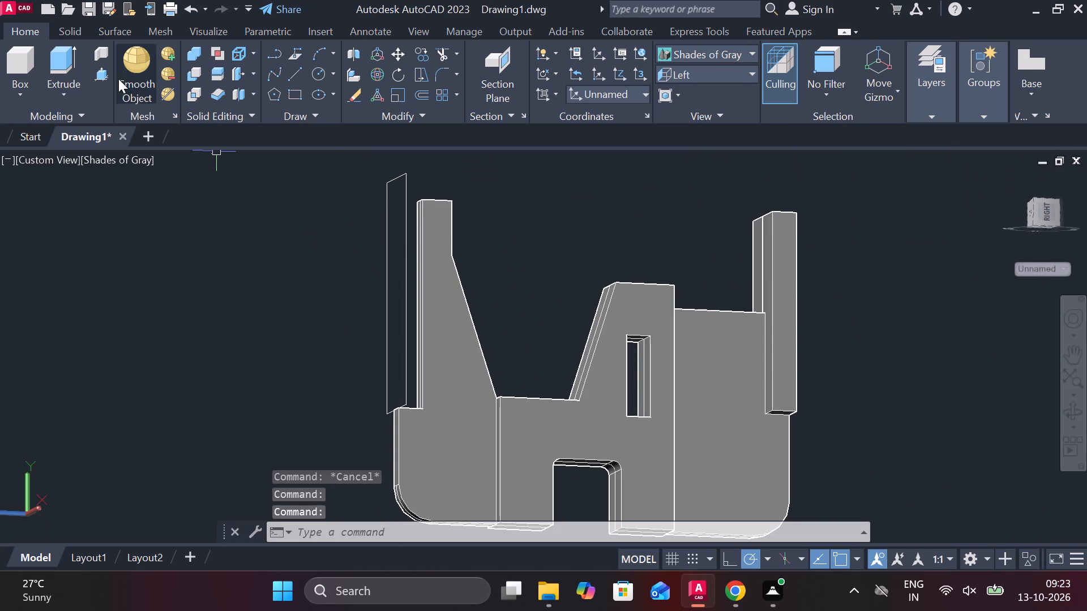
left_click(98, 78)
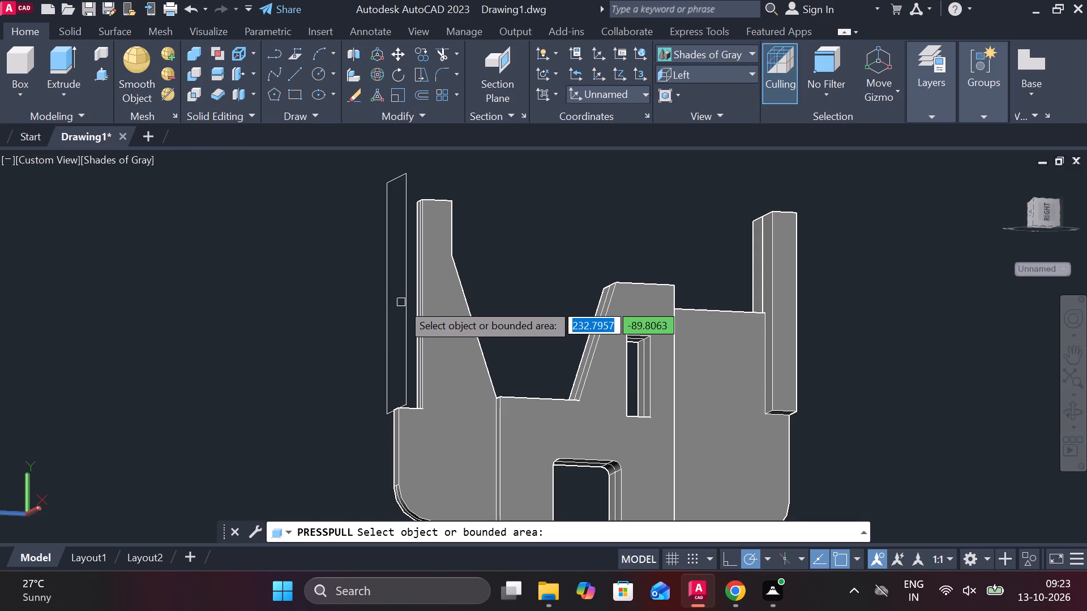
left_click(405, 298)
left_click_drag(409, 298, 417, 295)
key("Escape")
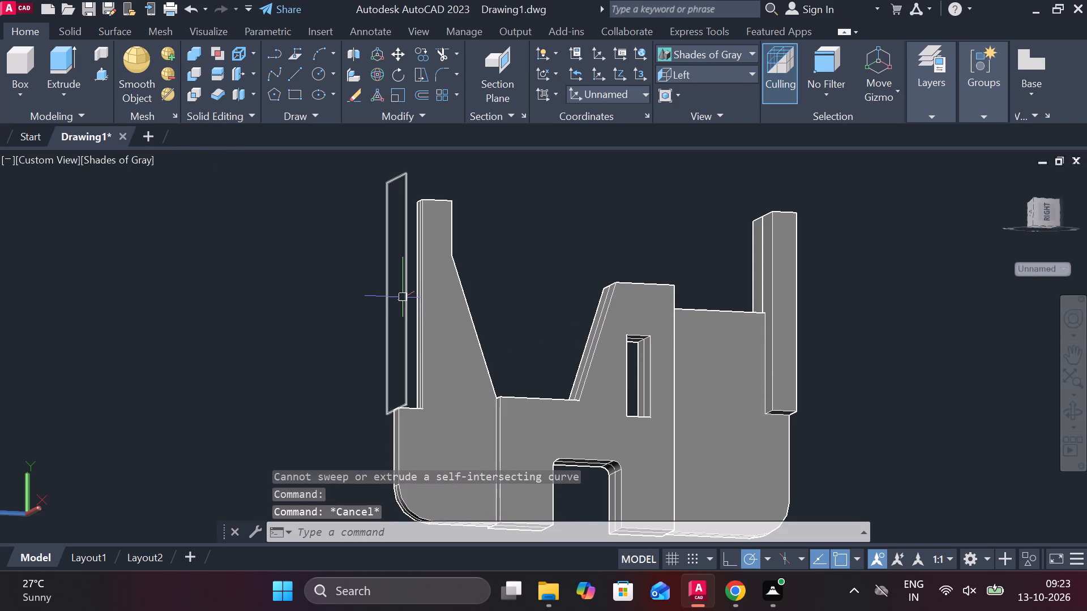
Move the joined rectangular outline about 43.4 along the X axis to the ledge's inner corner at the foot of the upright.
left_click(404, 291)
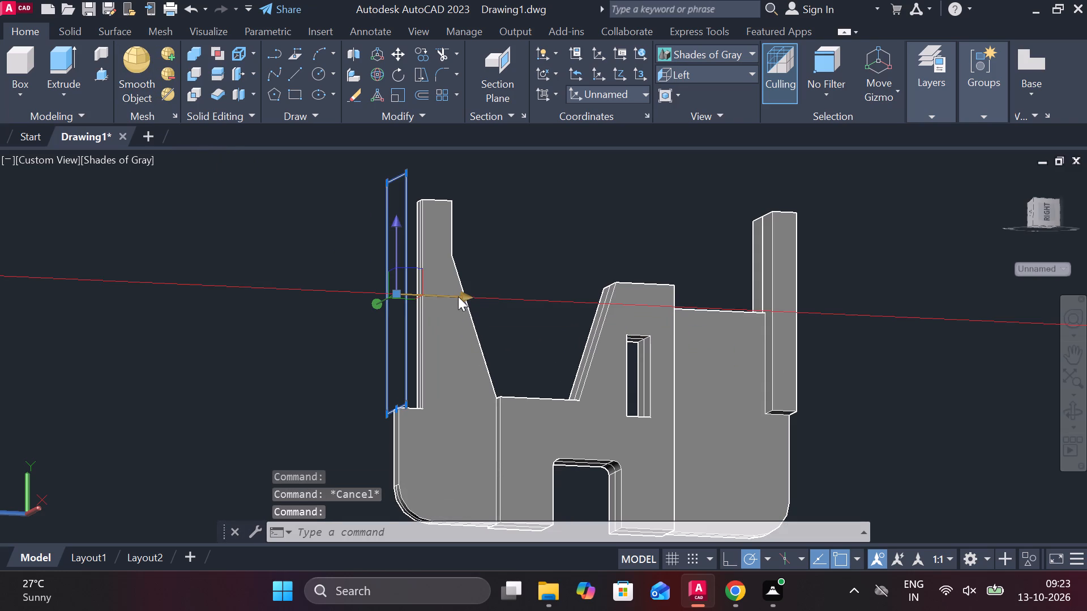
left_click_drag(459, 295, 397, 294)
scroll(425, 296, "up", 1)
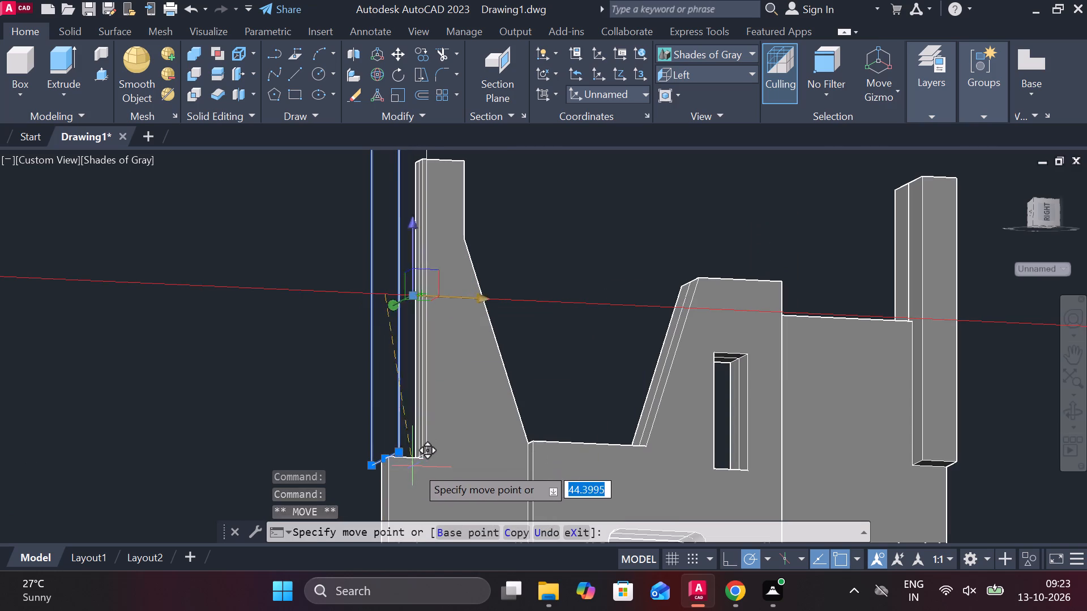
scroll(421, 468, "up", 3)
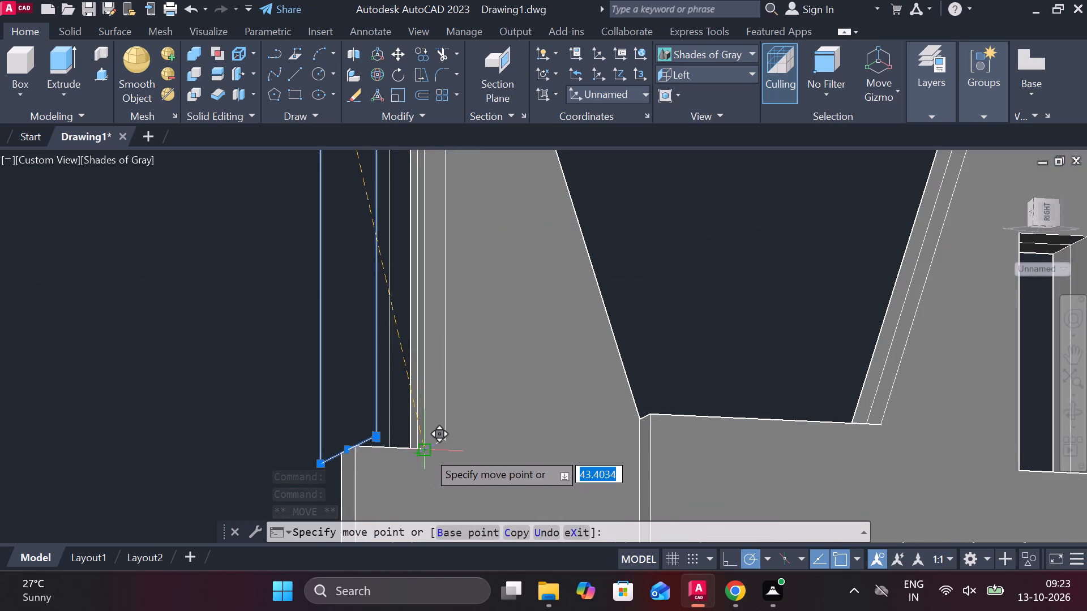
left_click(427, 451)
key("Escape")
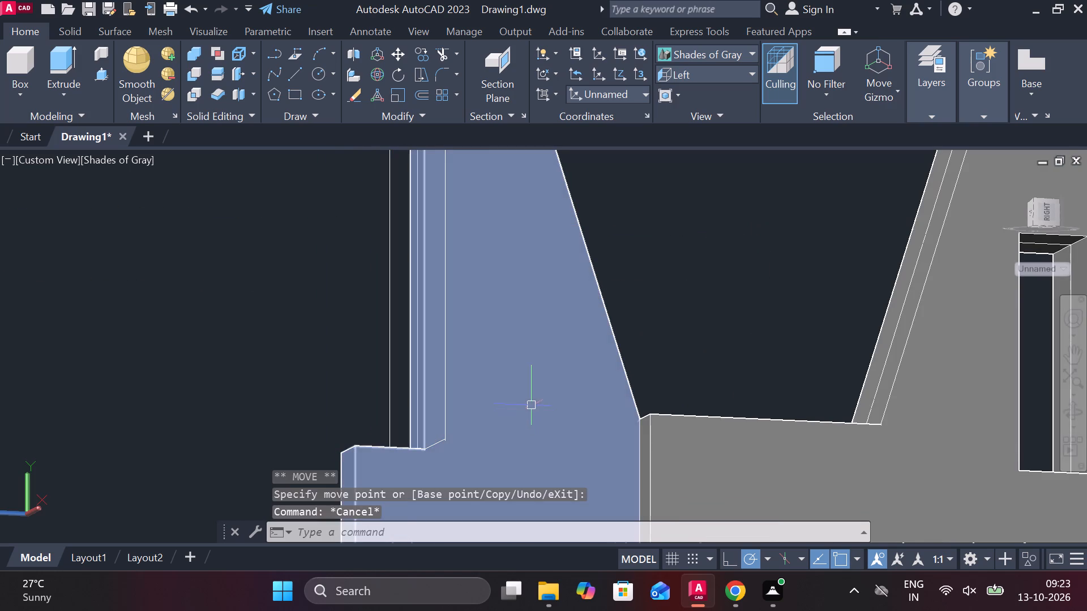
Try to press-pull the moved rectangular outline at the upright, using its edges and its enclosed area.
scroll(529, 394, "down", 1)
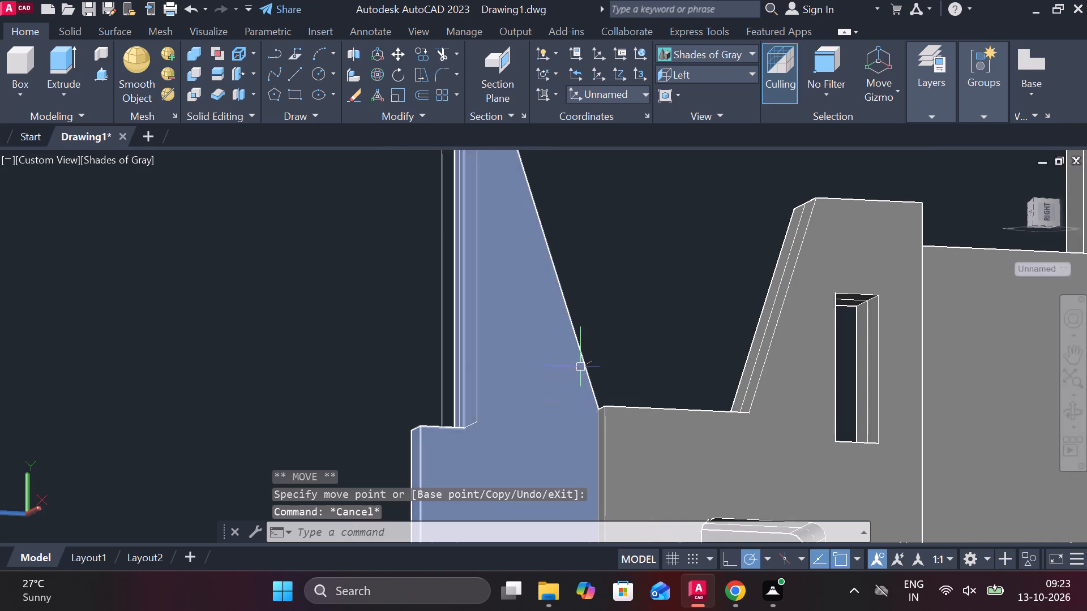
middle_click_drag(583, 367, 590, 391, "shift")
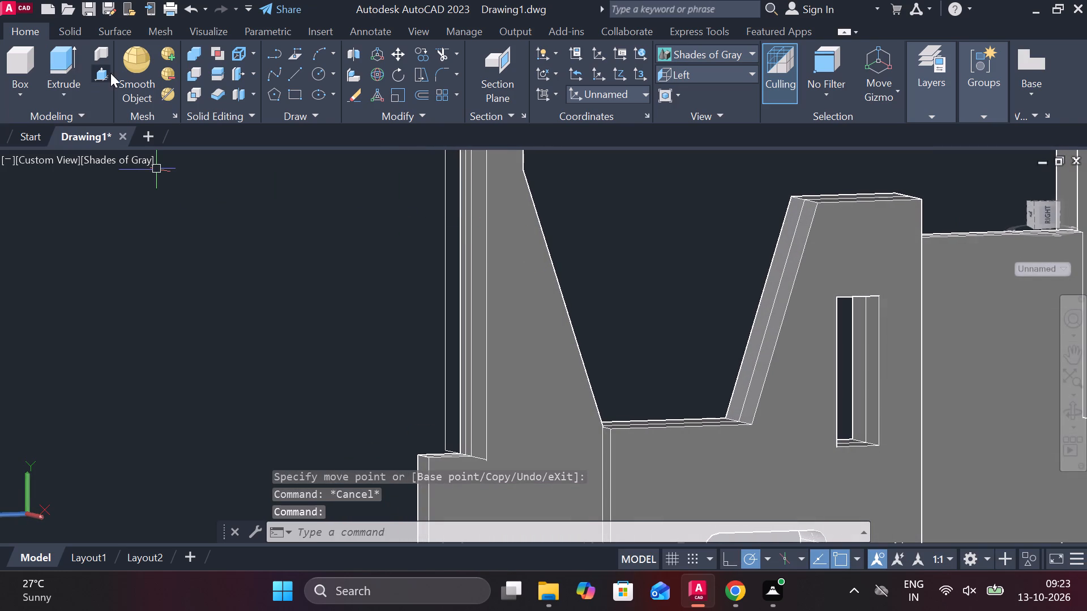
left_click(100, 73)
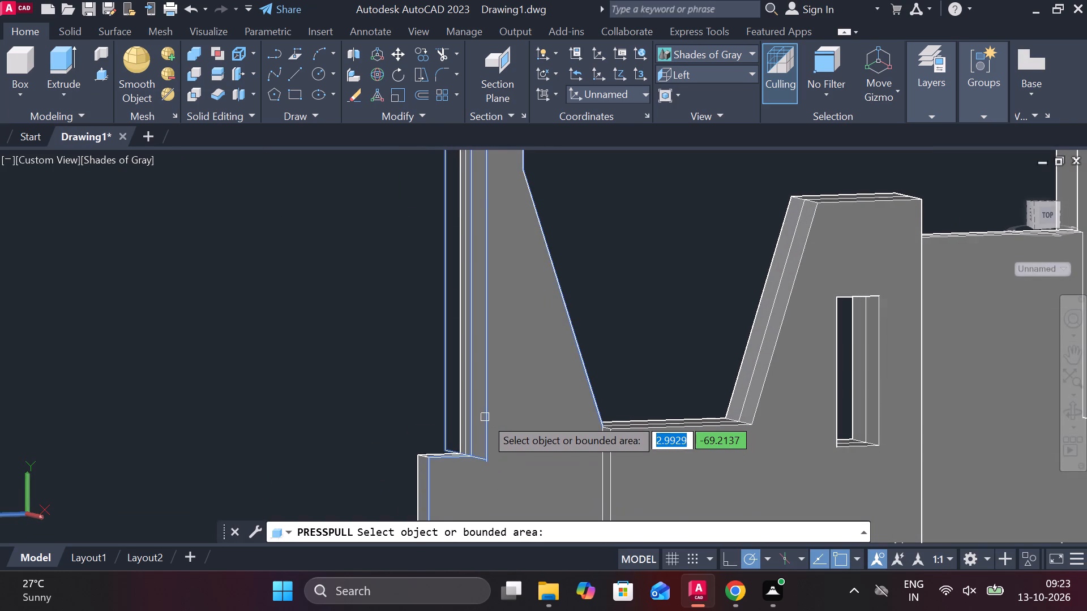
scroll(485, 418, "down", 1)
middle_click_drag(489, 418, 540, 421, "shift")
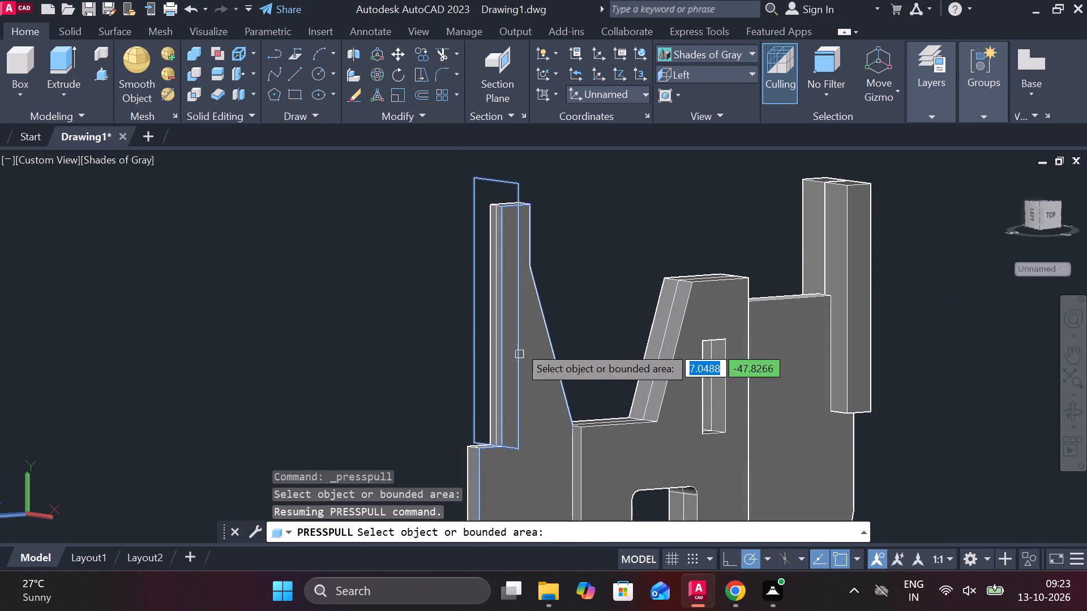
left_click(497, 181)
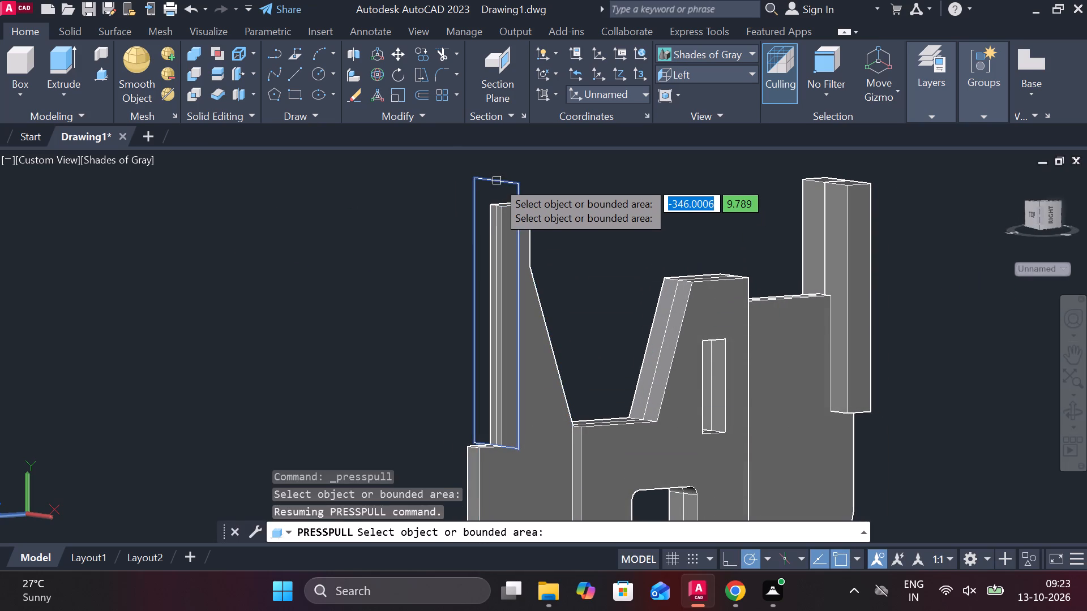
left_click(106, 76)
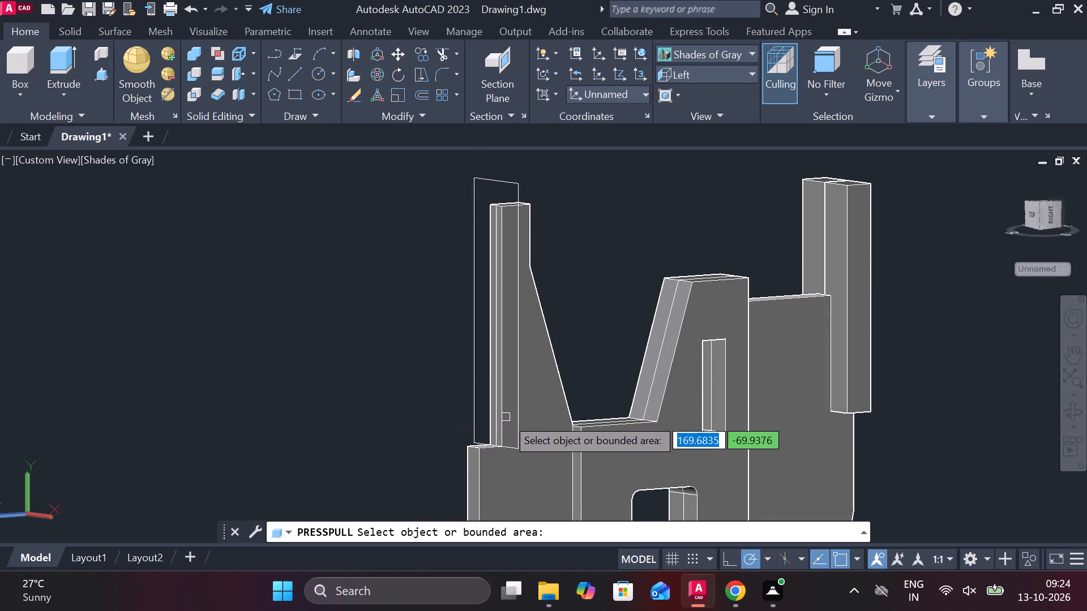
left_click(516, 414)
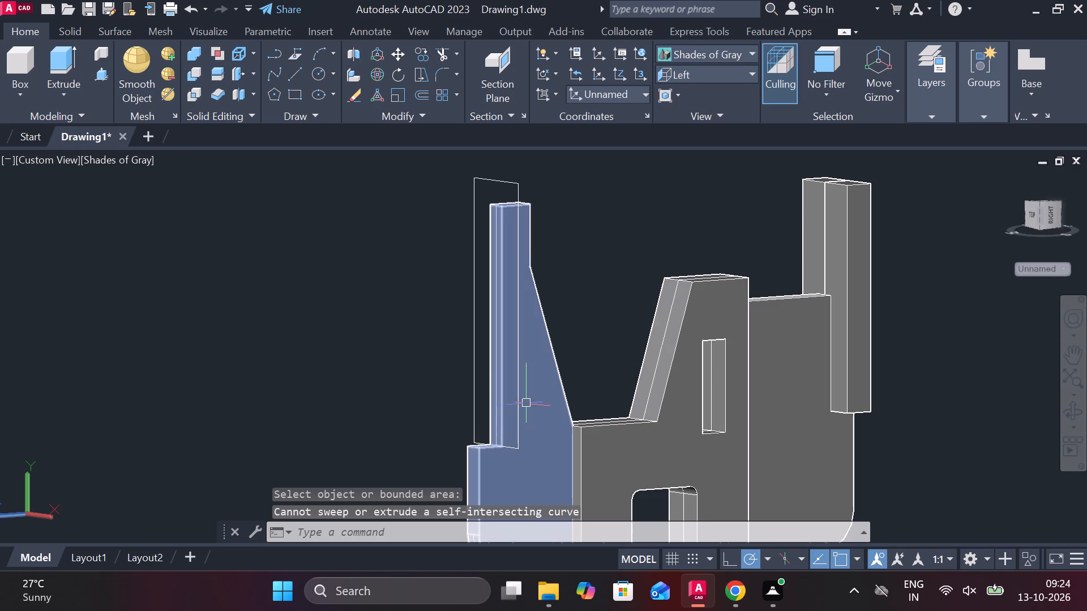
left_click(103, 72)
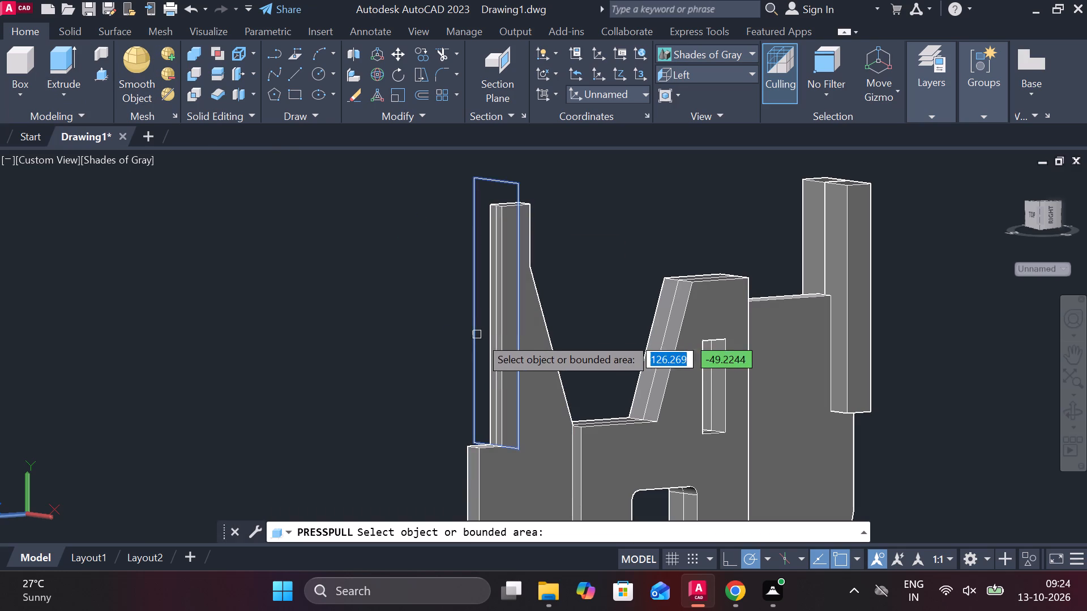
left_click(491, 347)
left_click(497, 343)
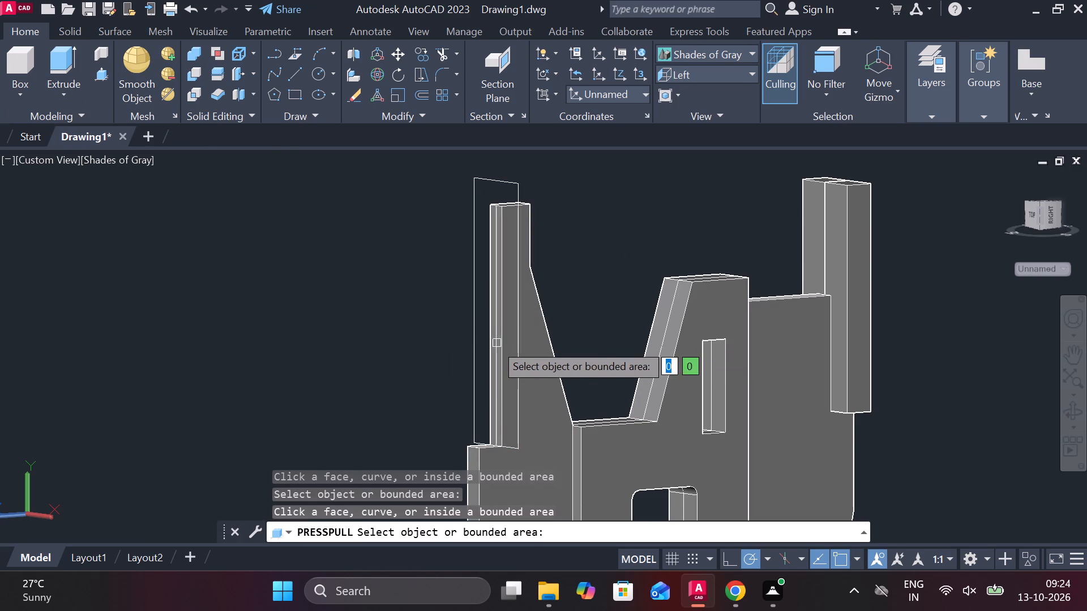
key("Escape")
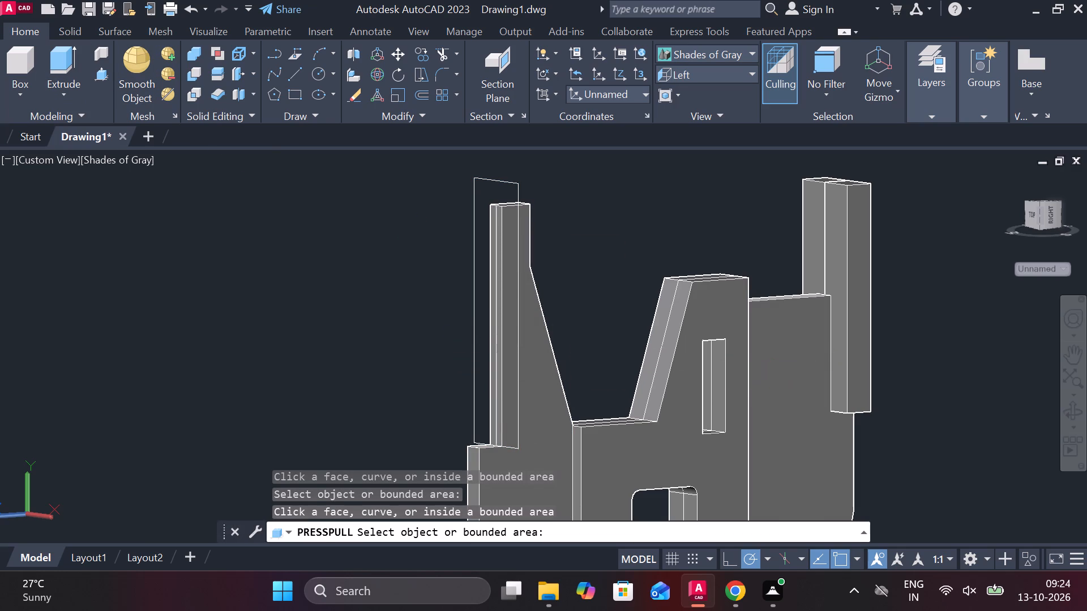
Undo the rectangular outline's move, joining and press-pull work until the original upright with the circle and lines above it is back.
key("grave")
key("Escape")
key("Escape")
key("Escape")
key("Escape")
key("Escape")
key("Escape")
scroll(555, 356, "down", 1)
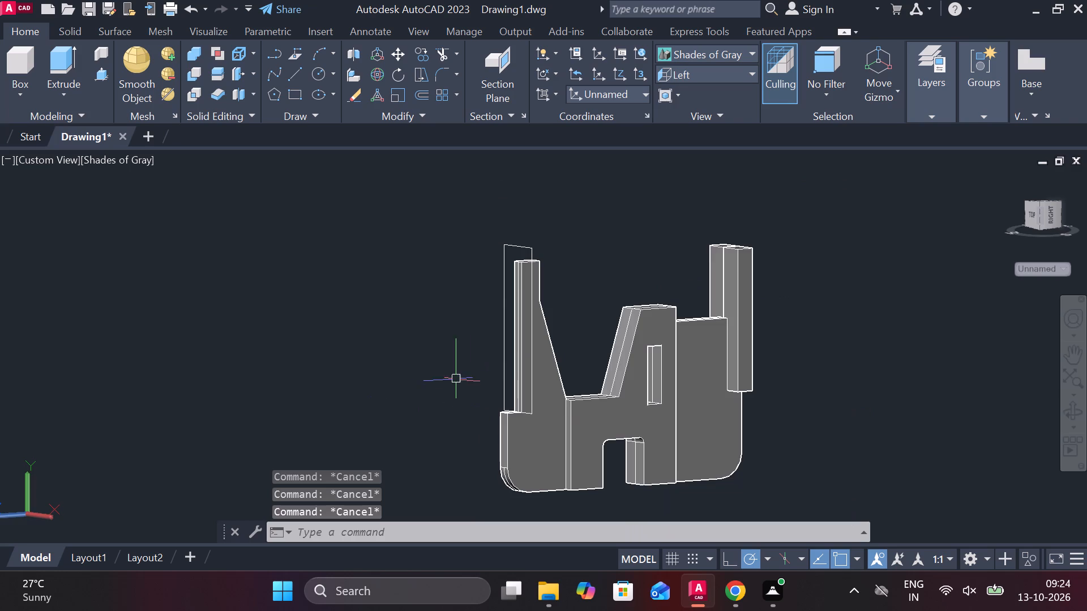
scroll(503, 378, "down", 2)
scroll(510, 401, "up", 2)
middle_click_drag(581, 300, 554, 309, "shift")
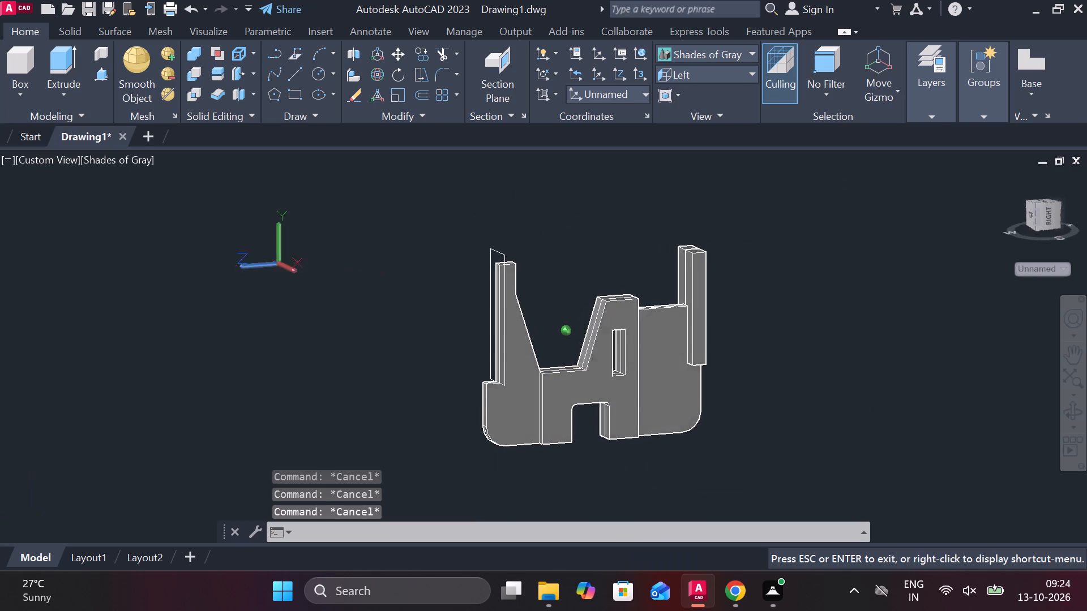
middle_click_drag(554, 309, 360, 296, "shift")
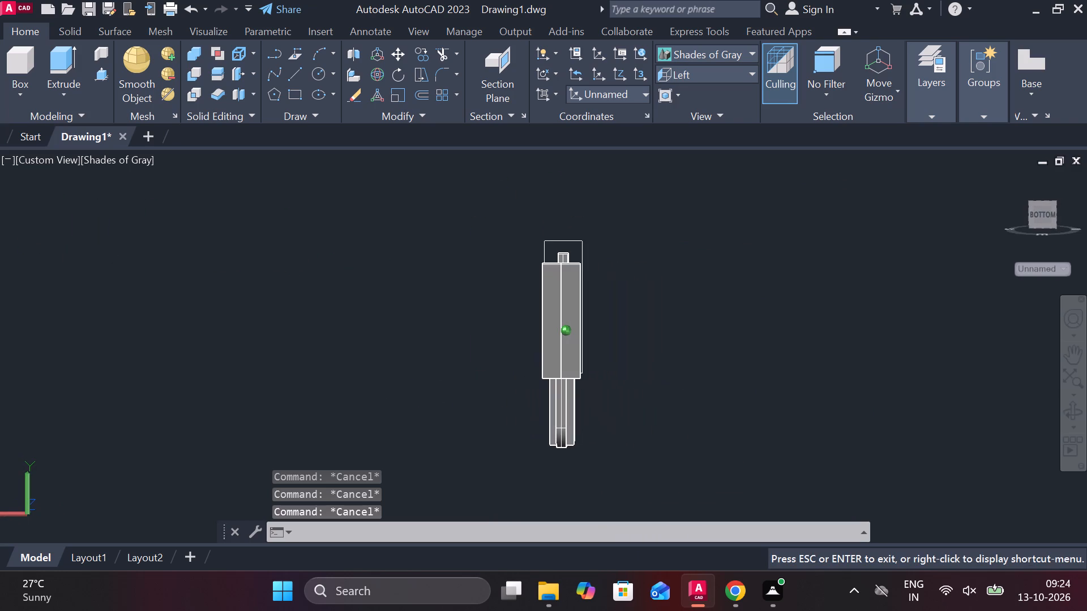
middle_click_drag(360, 296, 559, 317, "shift")
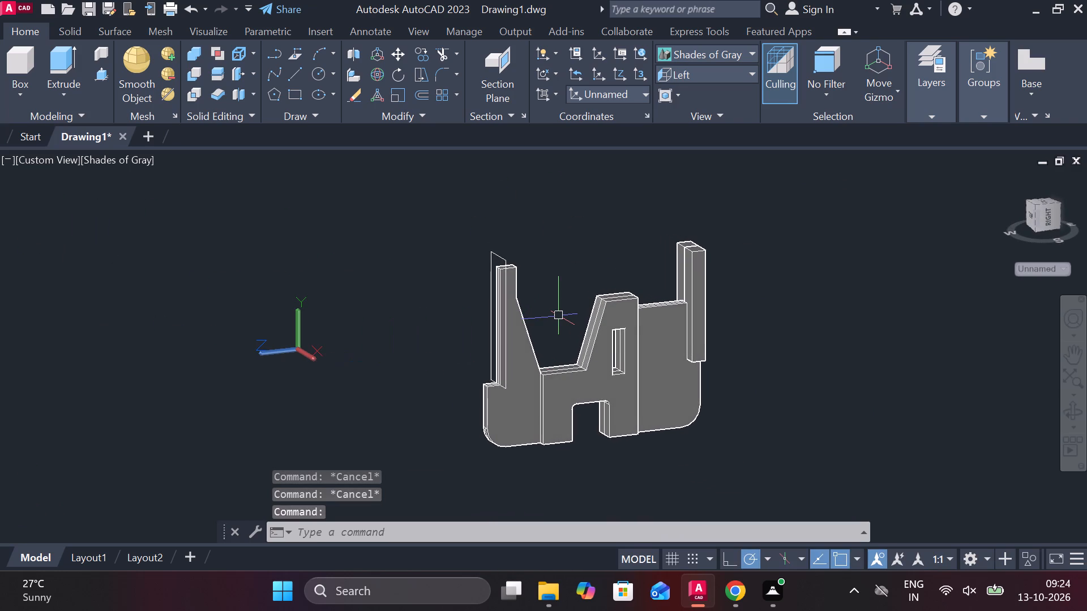
key("ctrl+z")
key("ctrl+z")
key("ctrl+z")
key("ctrl+z")
key("ctrl+z")
key("ctrl+z")
key("ctrl+z")
key("ctrl+z")
key("ctrl+z")
key("ctrl+z")
key("ctrl+z")
key("ctrl+z")
key("ctrl+z")
key("ctrl+z")
key("ctrl+z")
key("ctrl+z")
key("ctrl+z")
key("ctrl+z")
key("ctrl+z")
key("ctrl+z")
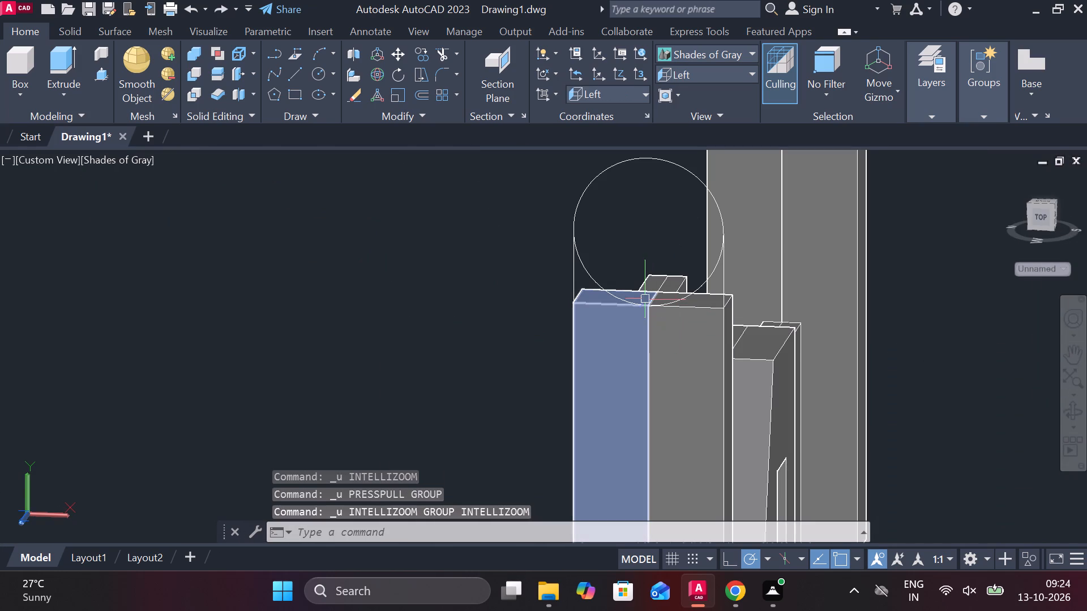
Examine the restored upright and the circle outline above it from several sides.
scroll(648, 298, "down", 1)
middle_click_drag(648, 298, 557, 281, "shift")
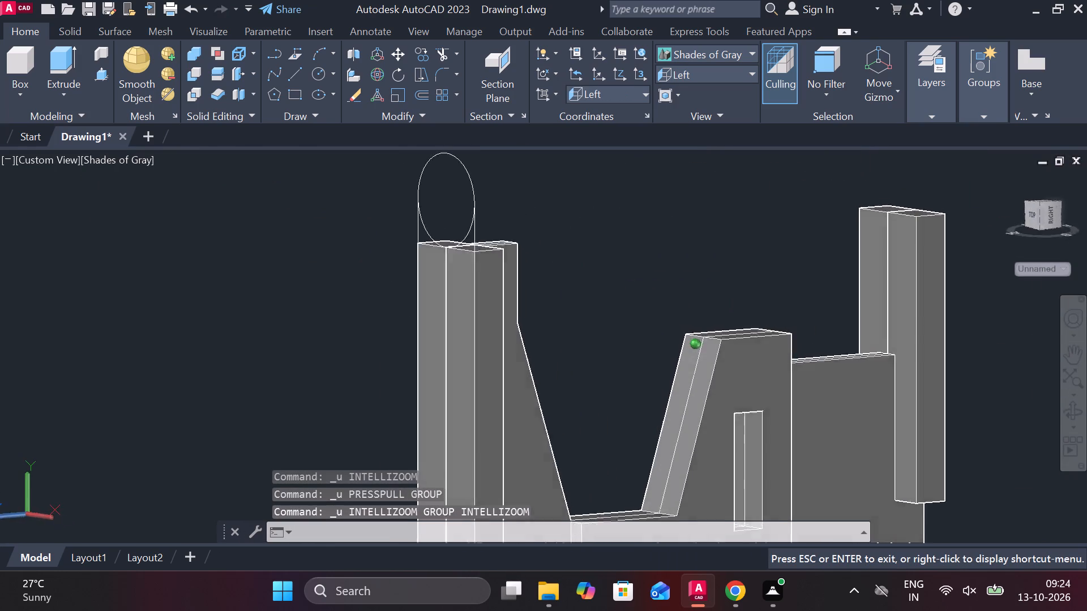
middle_click_drag(557, 281, 504, 307, "shift")
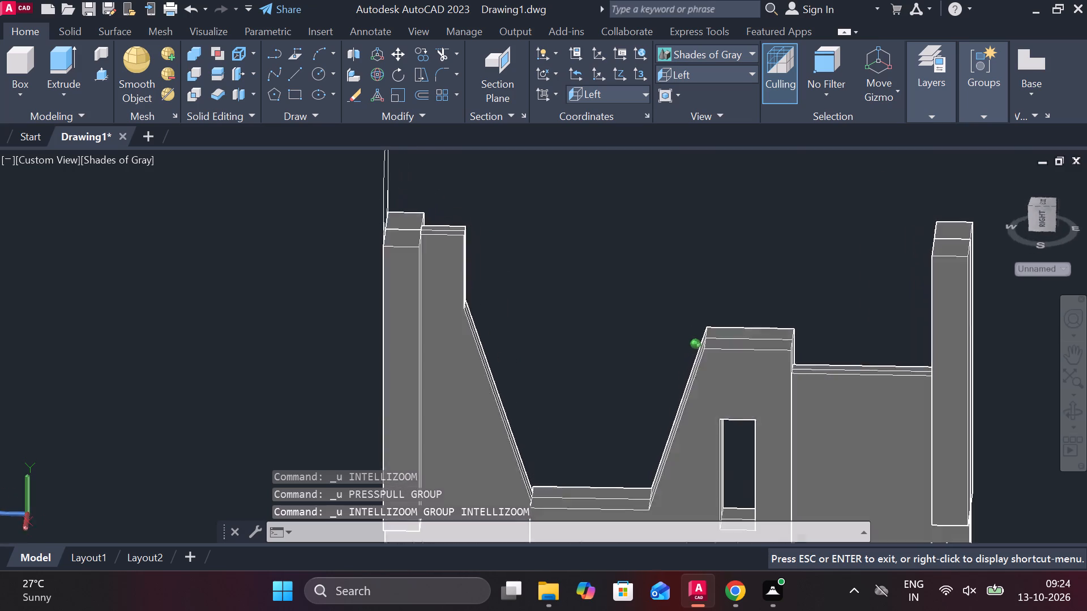
middle_click_drag(504, 307, 487, 272, "shift")
scroll(487, 272, "down", 1)
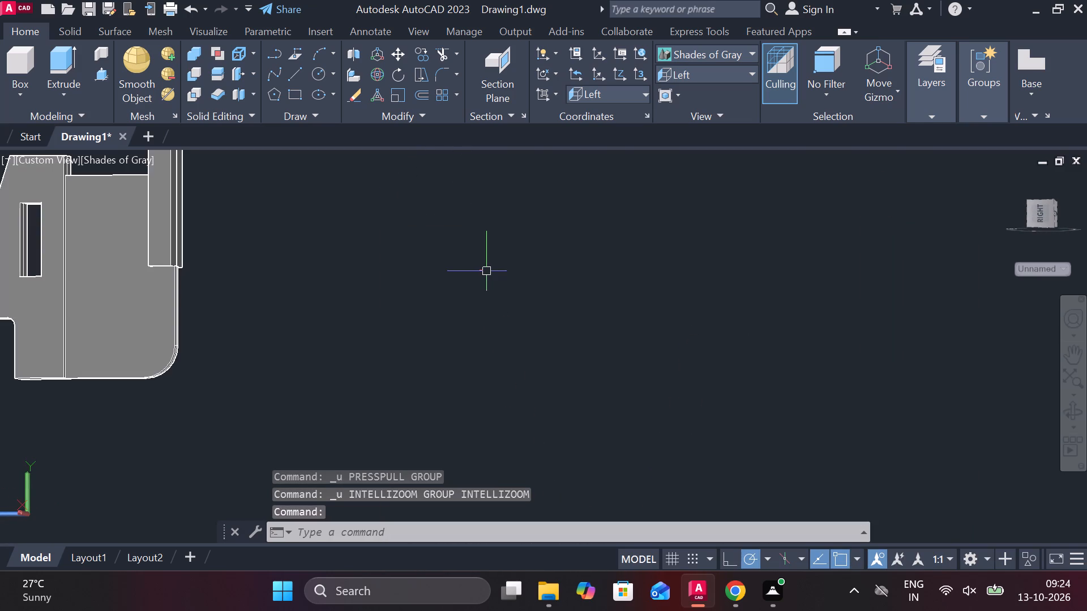
scroll(480, 272, "up", 2)
scroll(480, 272, "down", 4)
scroll(580, 286, "down", 1)
scroll(345, 239, "up", 3)
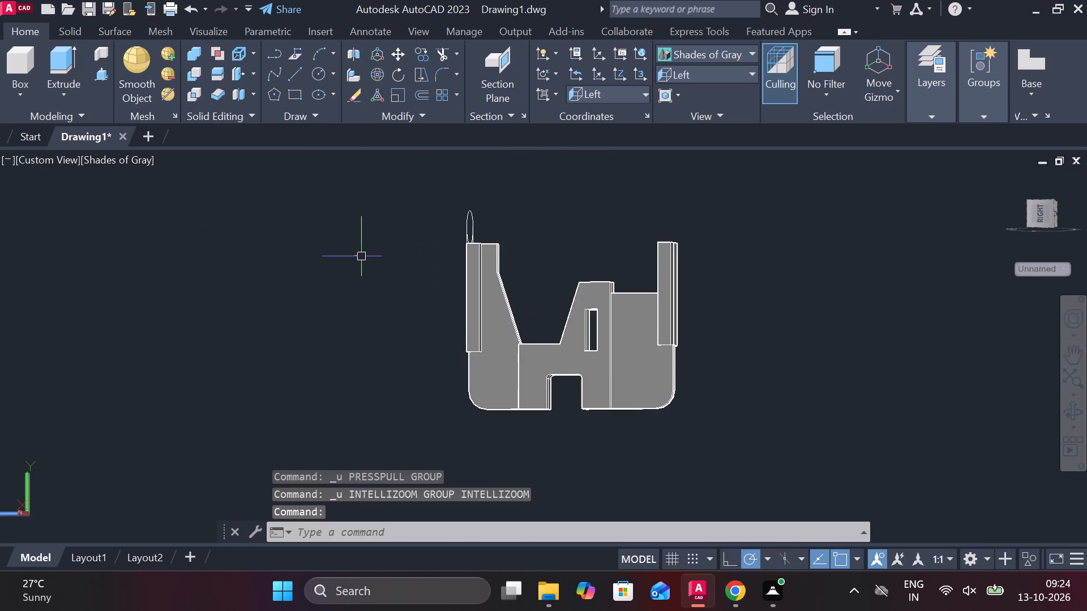
scroll(363, 259, "up", 2)
middle_click_drag(442, 339, 521, 347)
scroll(561, 345, "up", 1)
middle_click_drag(559, 369, 564, 369, "shift")
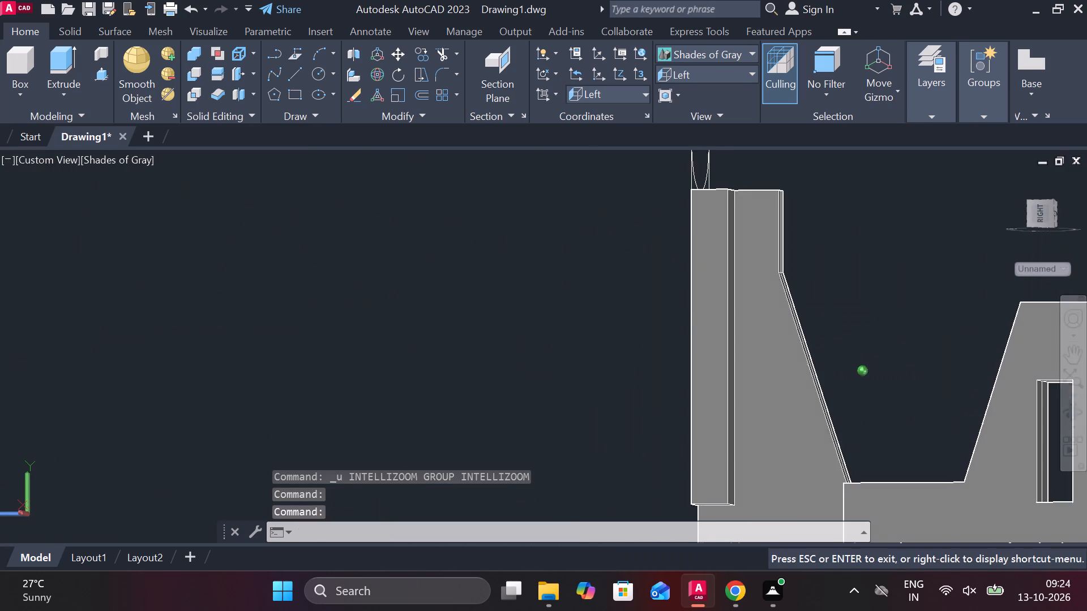
middle_click_drag(564, 369, 584, 373, "shift")
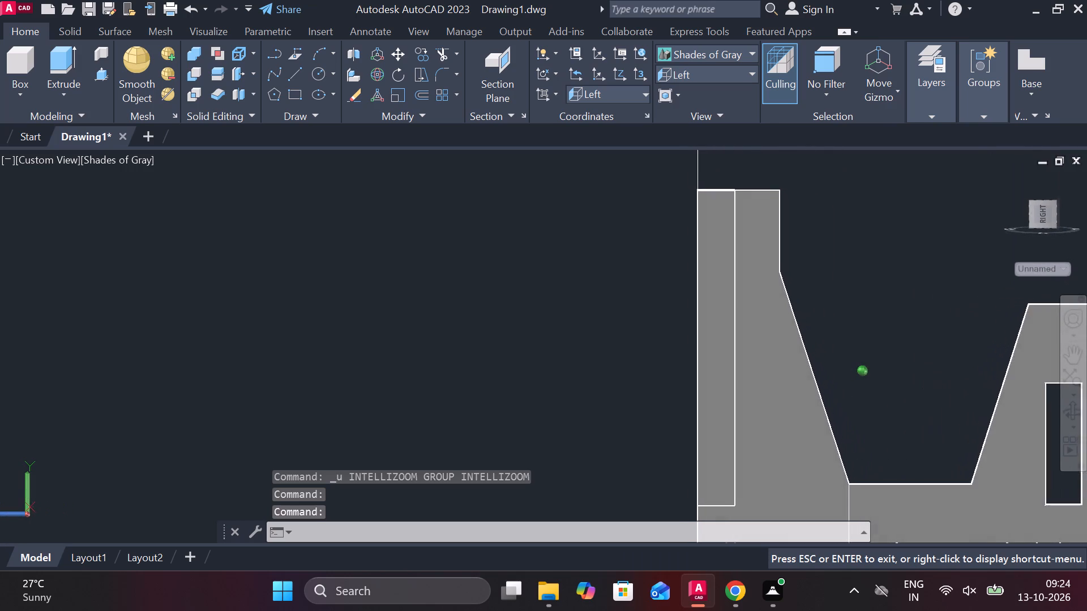
middle_click_drag(584, 373, 666, 381, "shift")
middle_click_drag(649, 378, 507, 372)
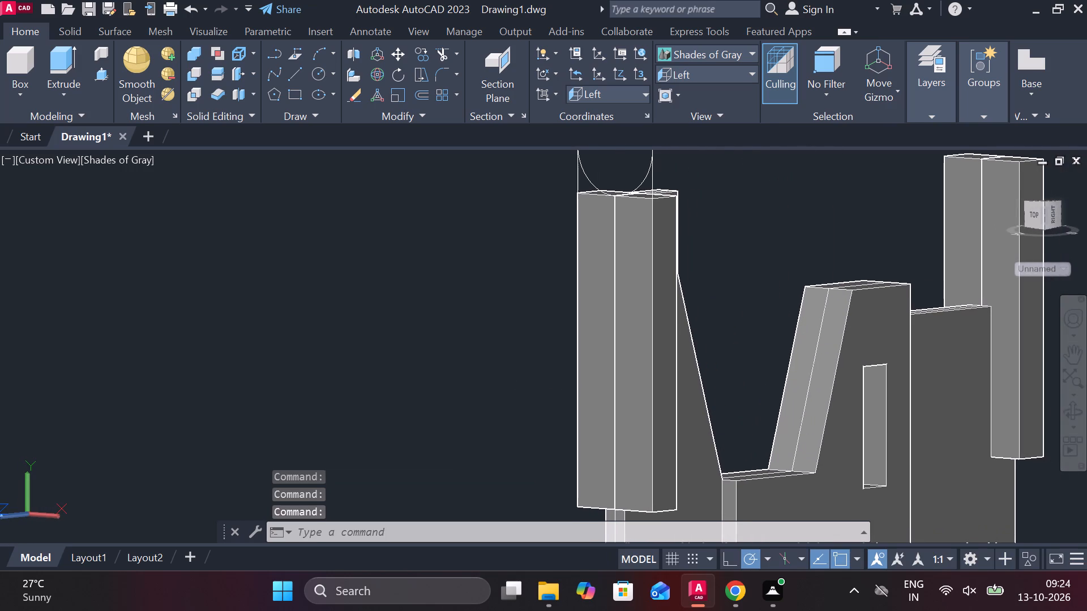
Trim away the lower half of the circle between the two vertical lines above the upright.
middle_click_drag(536, 321, 472, 434)
scroll(547, 348, "up", 3)
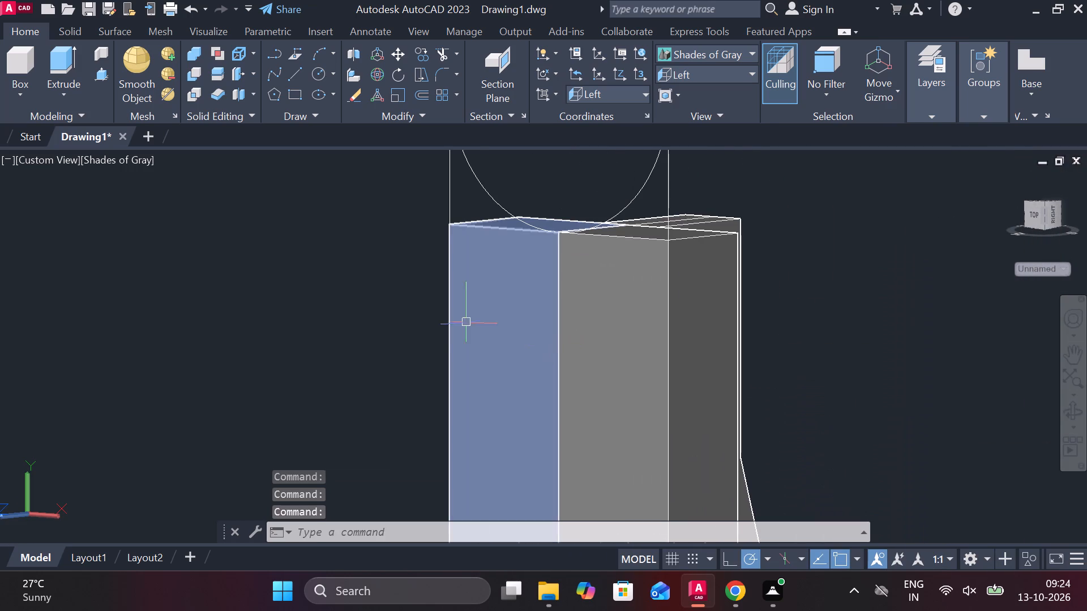
middle_click_drag(340, 315, 315, 397)
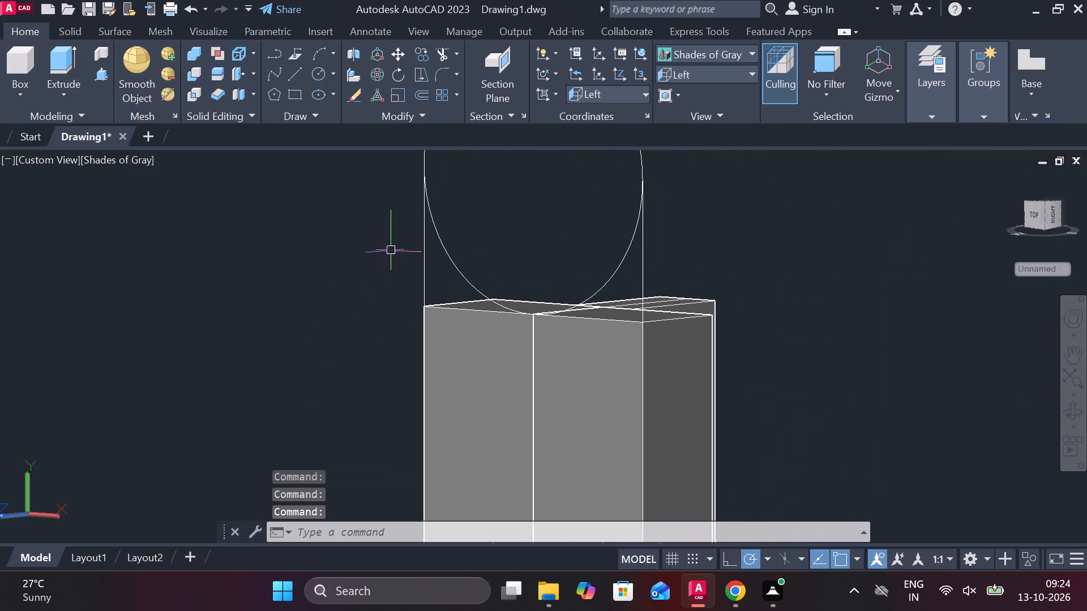
key("Escape")
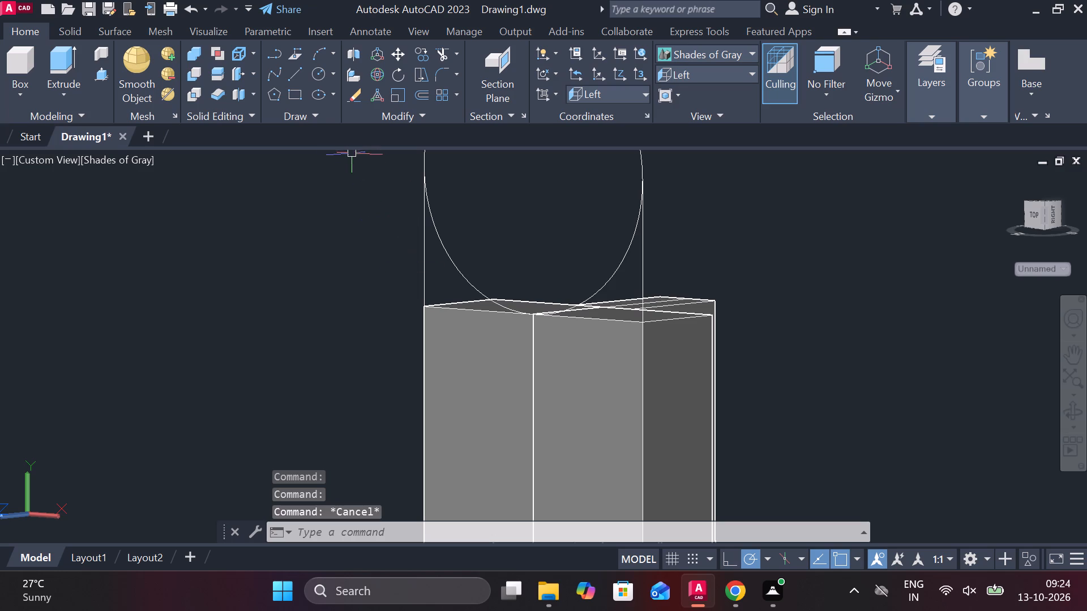
type("tr")
key("space")
left_click(454, 259)
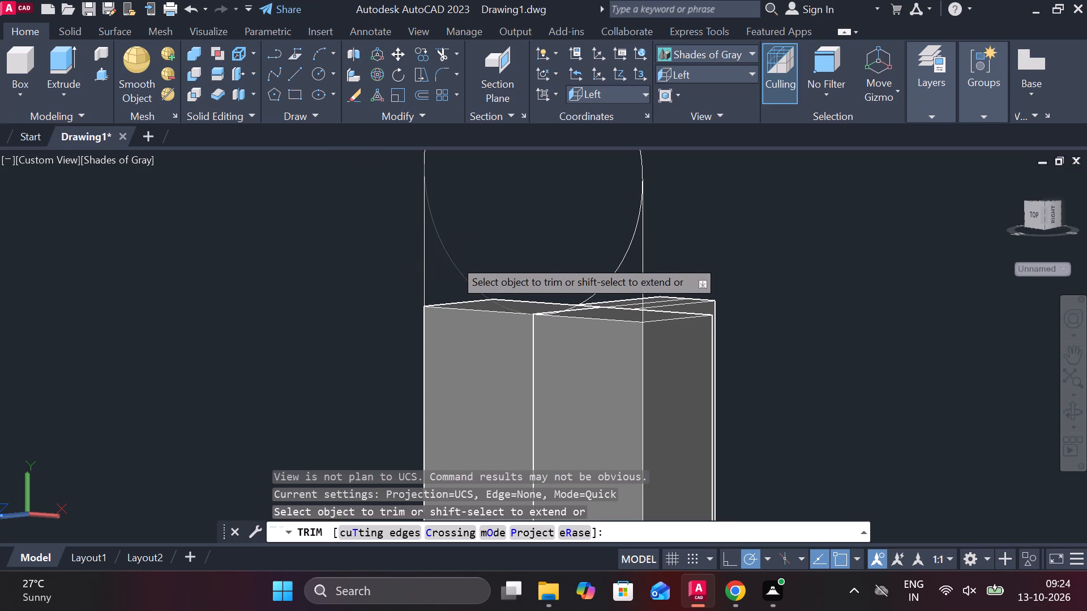
left_click(616, 274)
key("Escape")
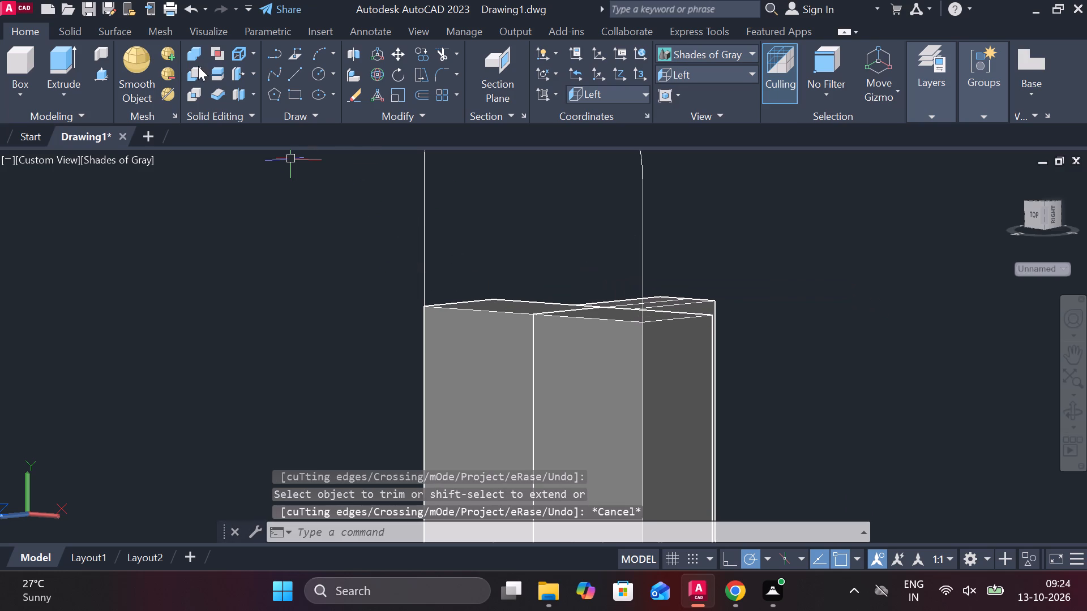
Draw a 24-long line along the upright's top edge, connecting the lower ends of the two vertical lines.
left_click(293, 71)
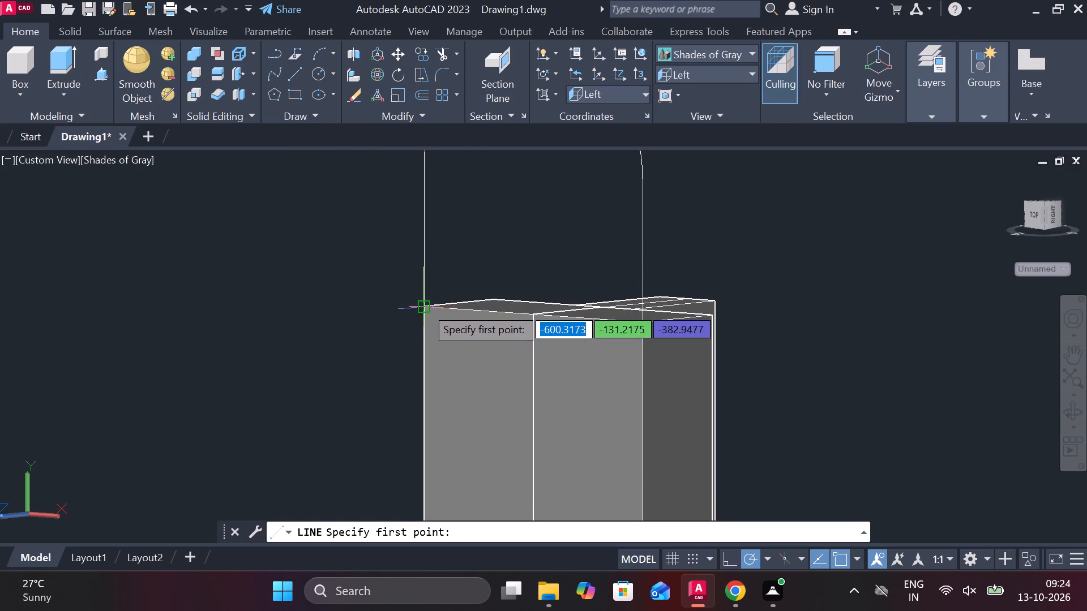
left_click(425, 307)
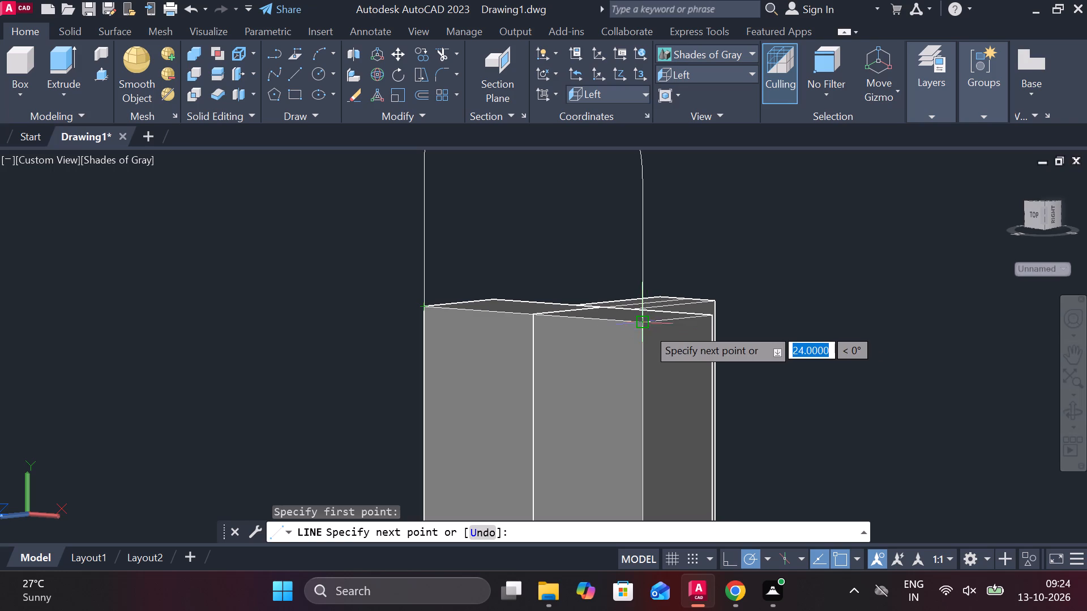
left_click(646, 319)
key("Escape")
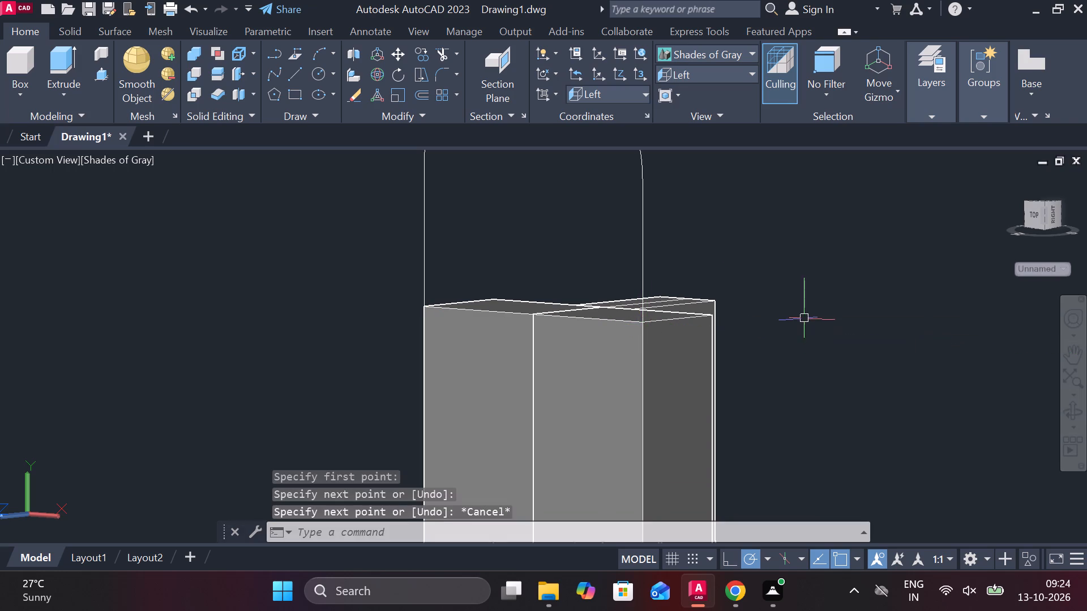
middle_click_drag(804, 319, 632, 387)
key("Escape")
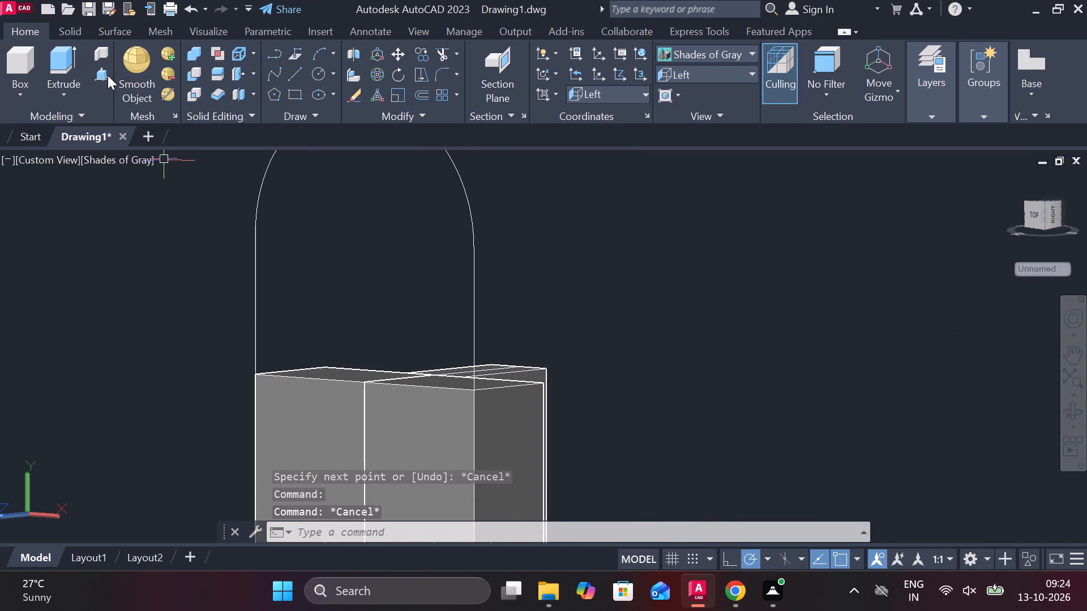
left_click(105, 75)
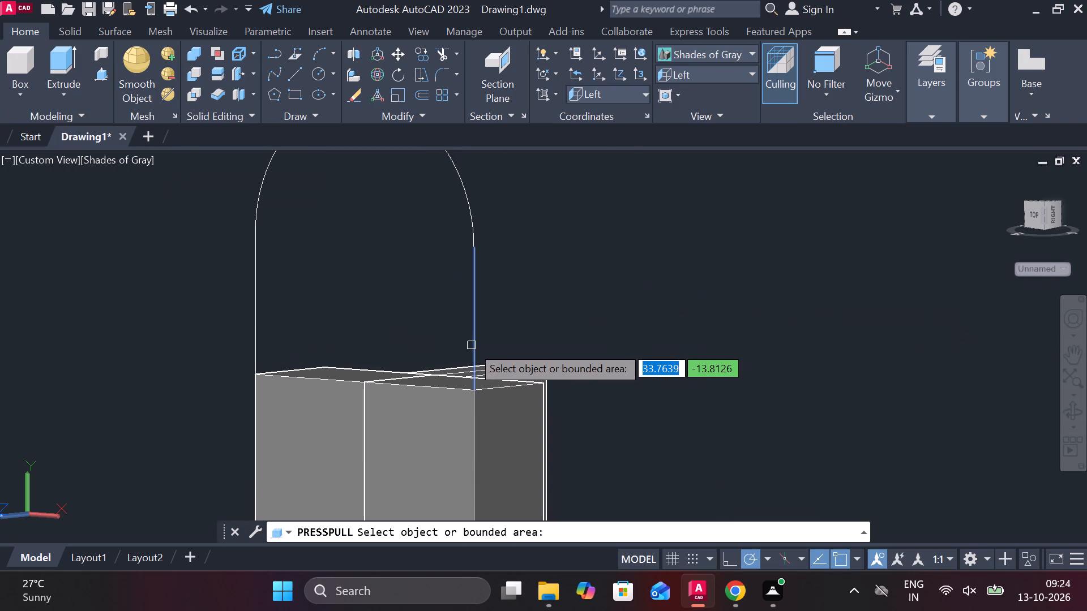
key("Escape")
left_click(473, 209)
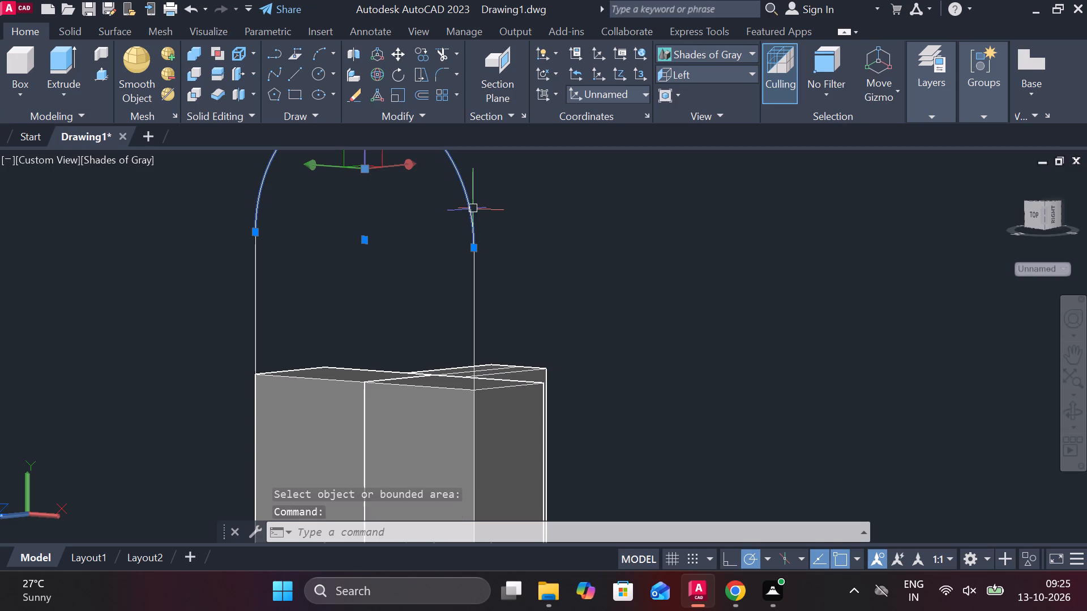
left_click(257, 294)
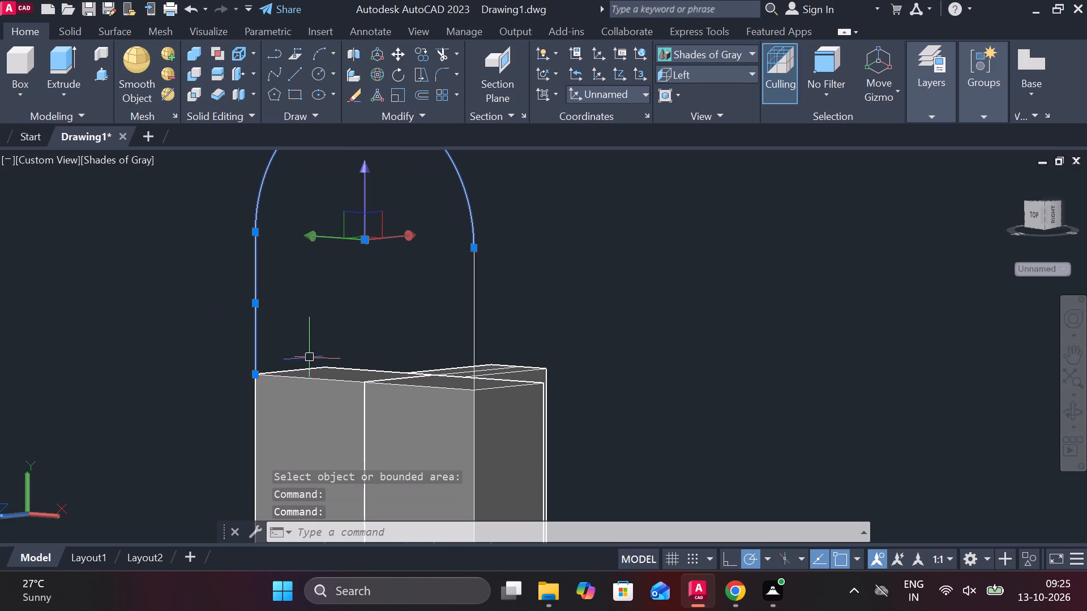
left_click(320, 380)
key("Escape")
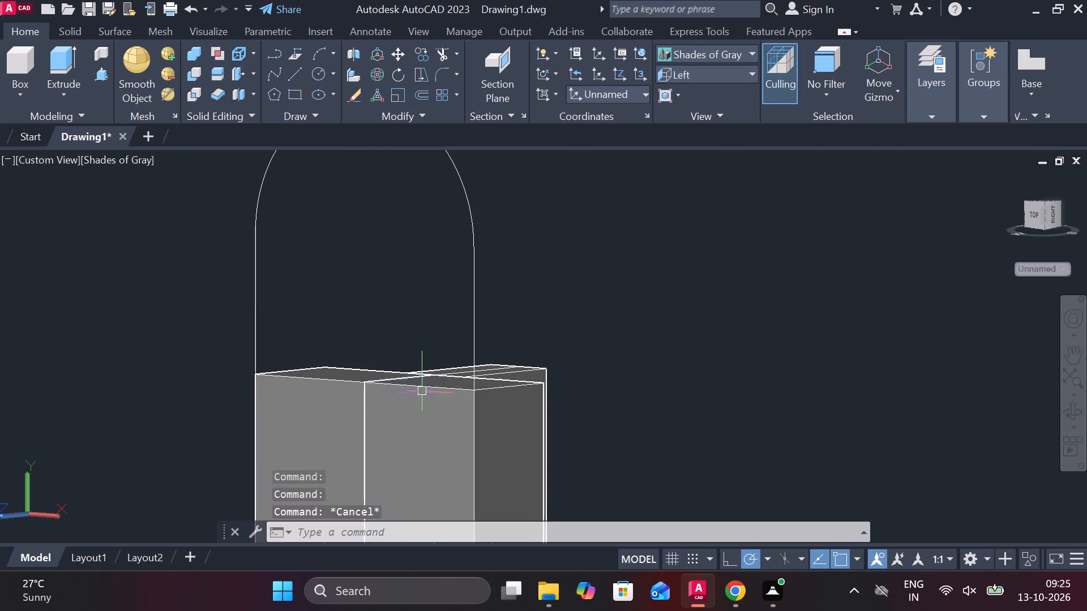
Switch to the 2D Wireframe visual style and join the arc, both vertical lines and the base line into one polyline.
left_click(738, 54)
left_click(704, 85)
left_click(101, 80)
key("Escape")
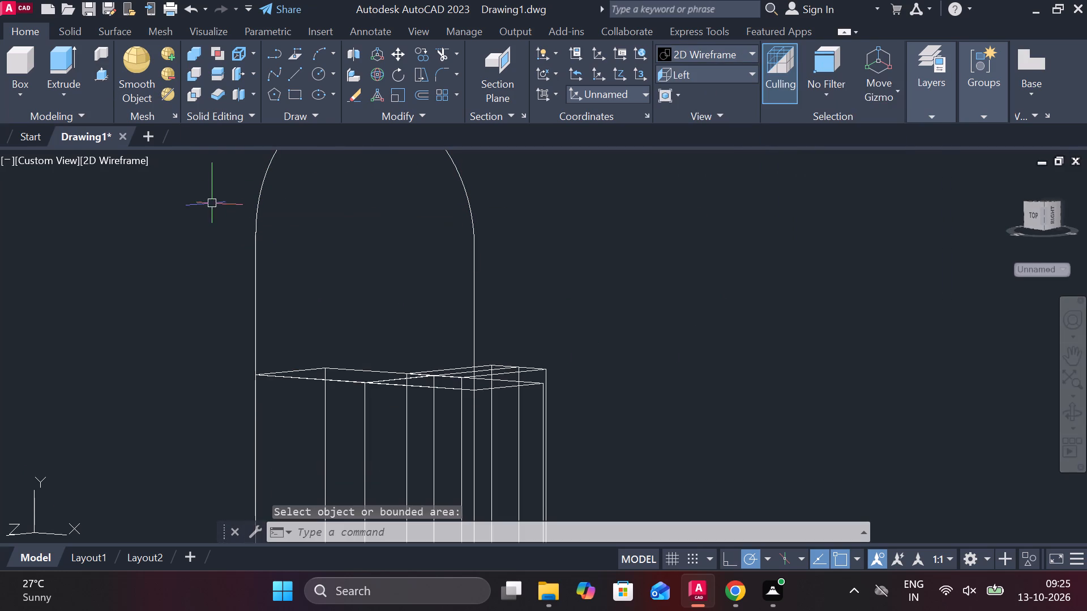
left_click(248, 224)
left_click(254, 235)
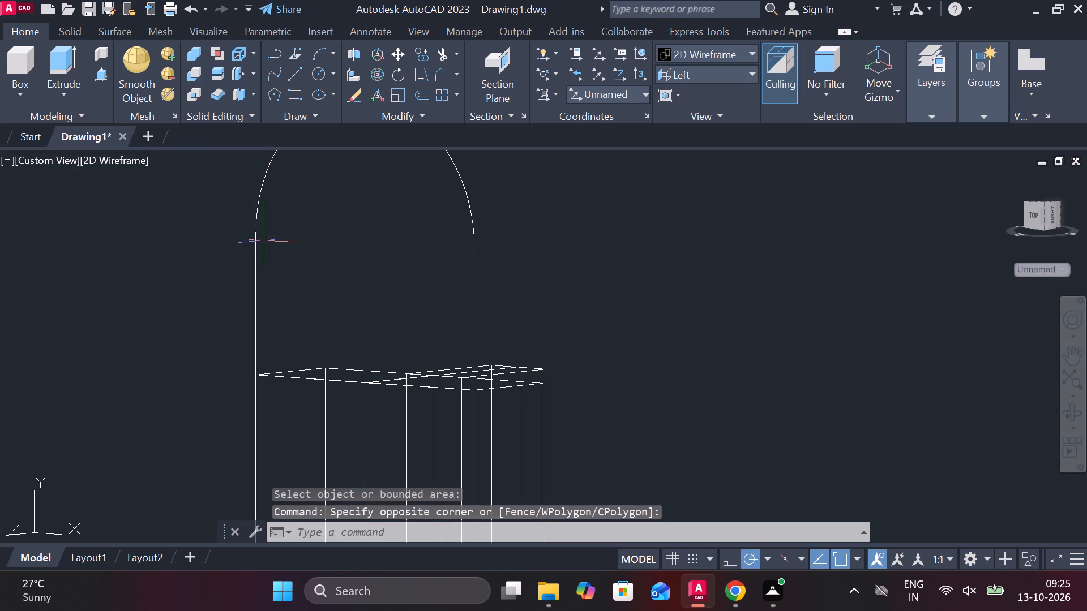
left_click(257, 240)
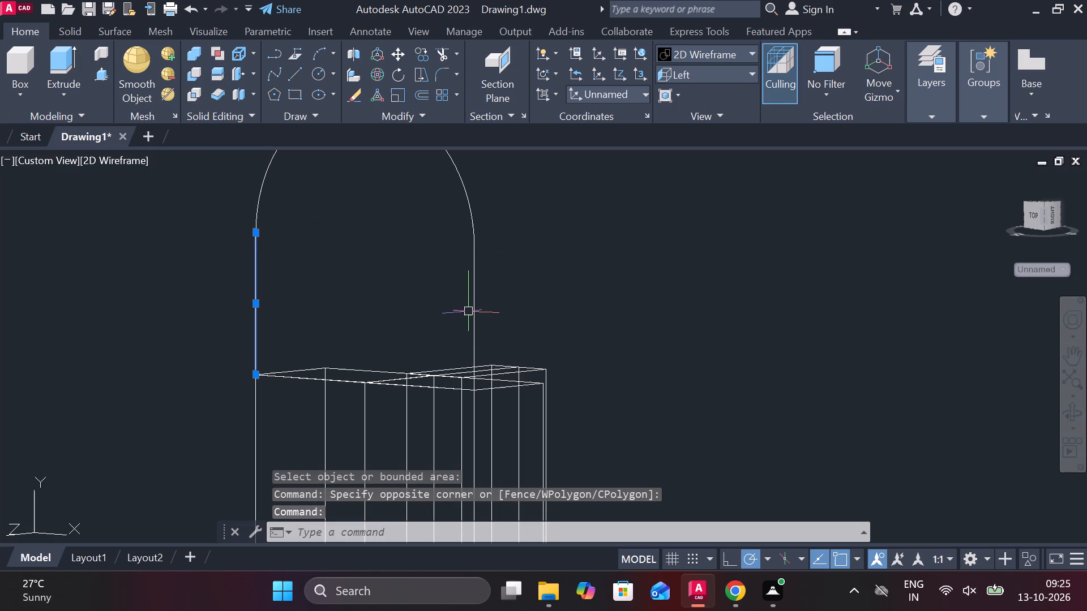
left_click(470, 315)
left_click(328, 381)
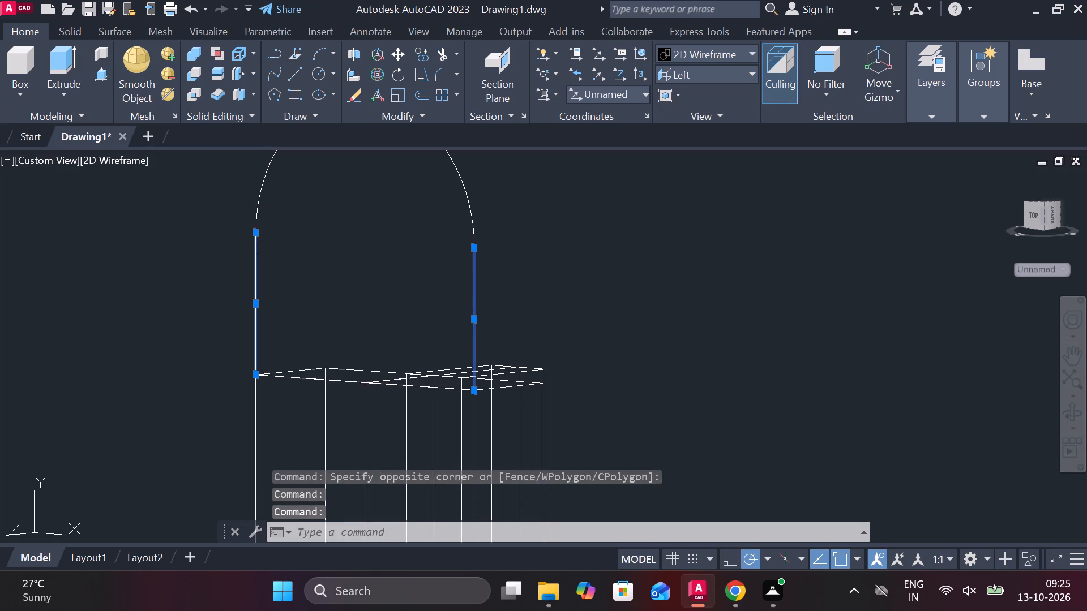
left_click(464, 208)
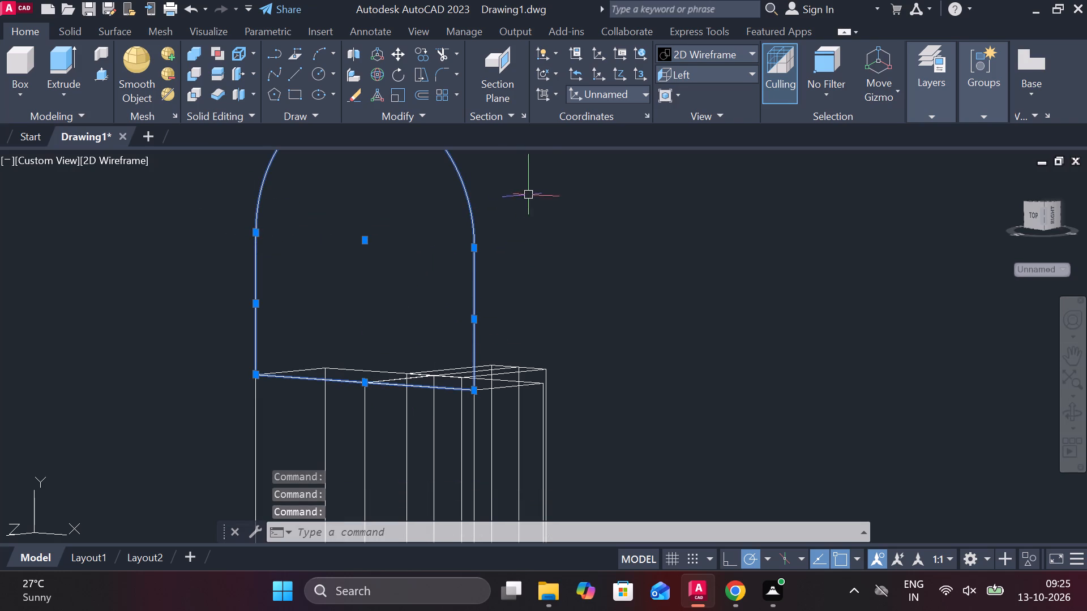
key("j")
key("Return")
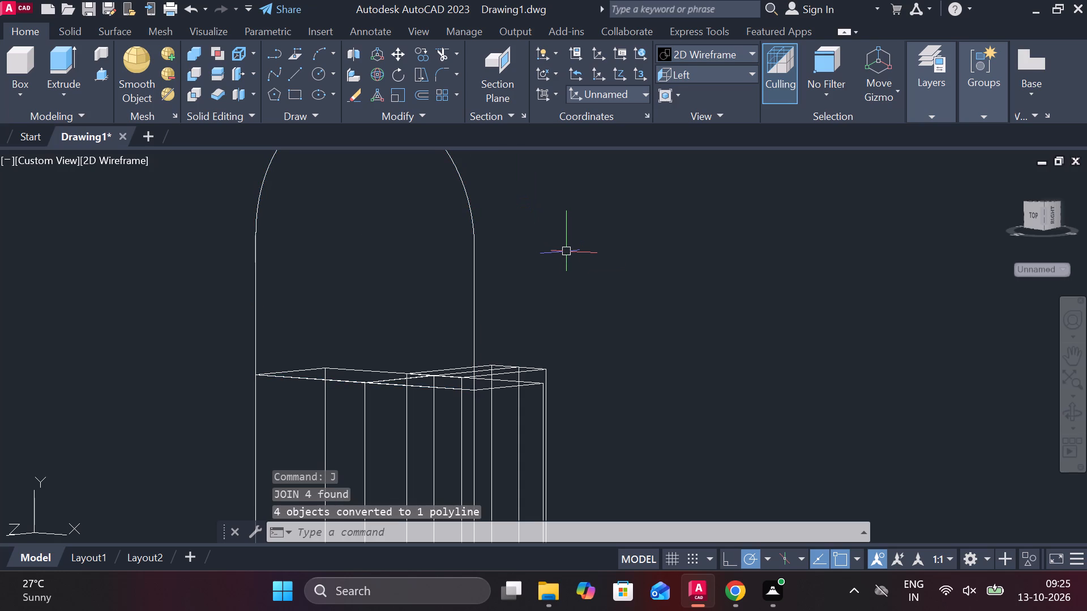
Switch to the Shades of Gray visual style and press-pull the joined arched outline through the upright's thickness to its rib-side edge.
left_click(692, 58)
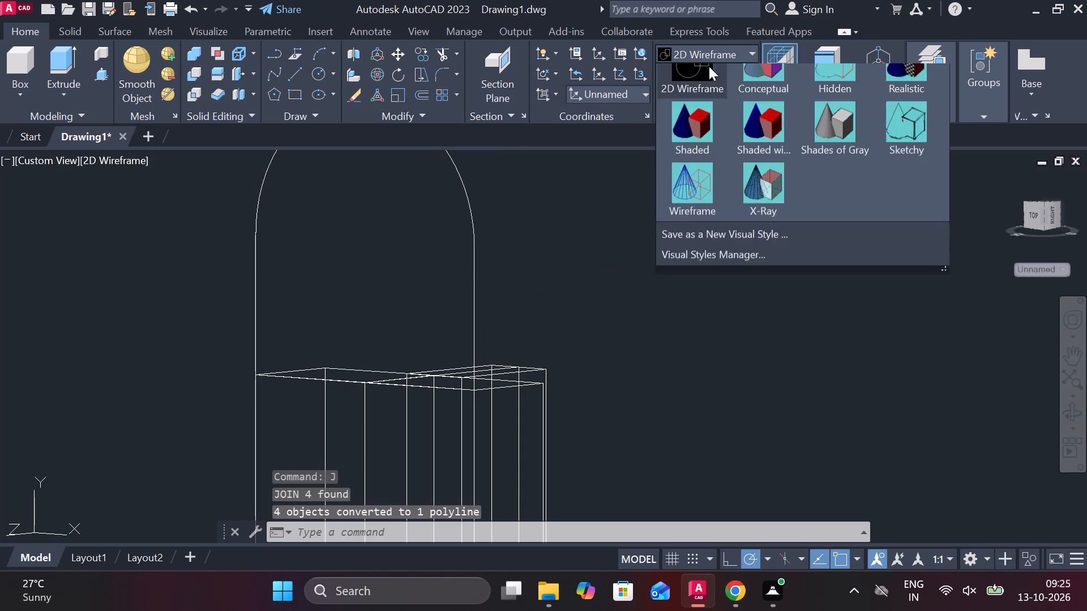
left_click(829, 147)
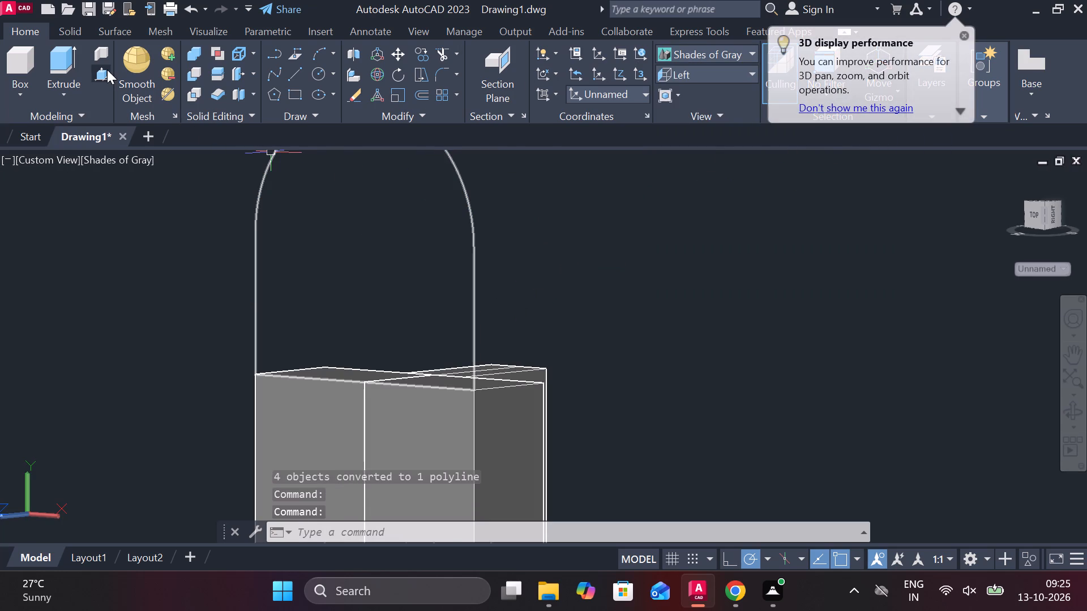
left_click(105, 71)
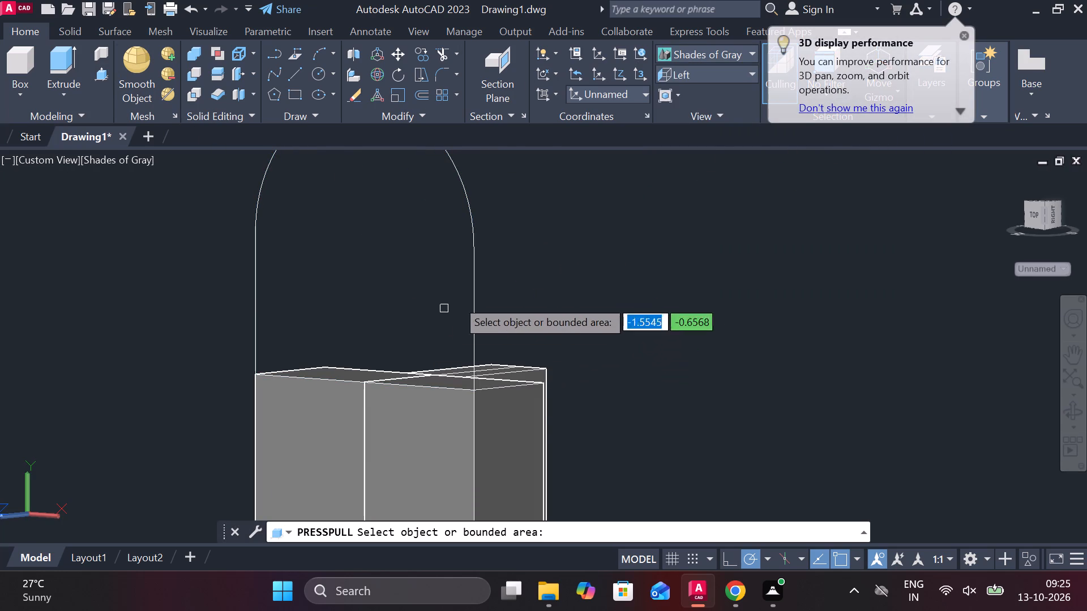
left_click(477, 266)
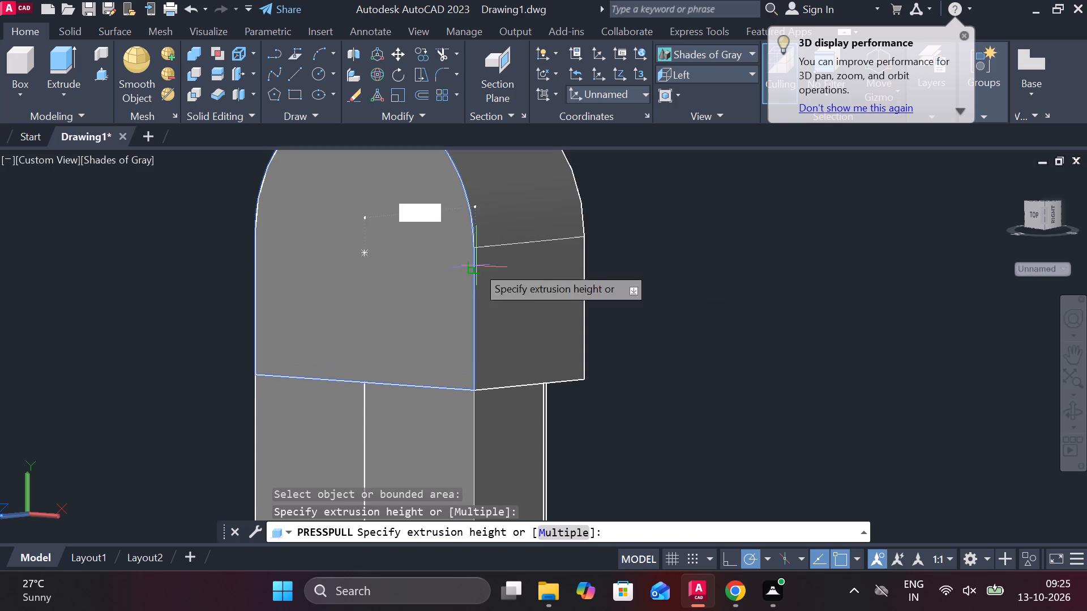
middle_click_drag(575, 404, 517, 404, "shift")
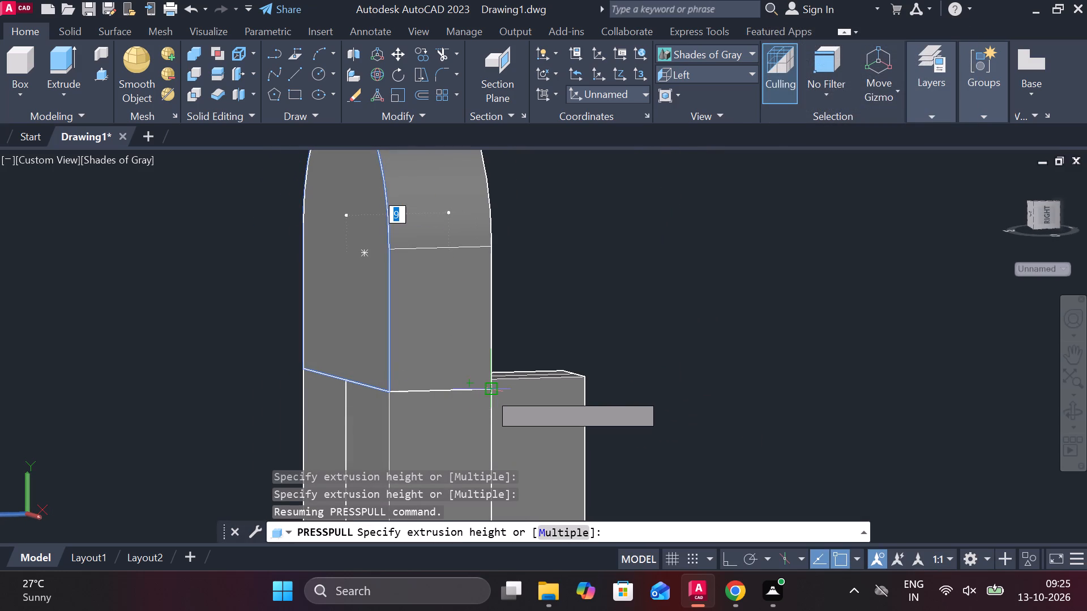
scroll(480, 394, "up", 2)
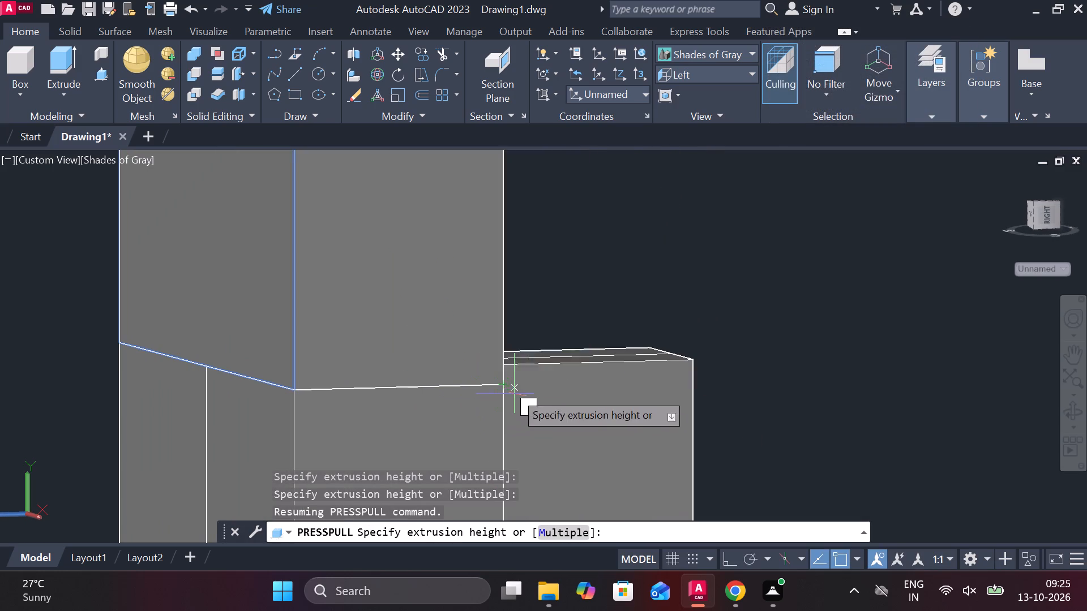
left_click(506, 381)
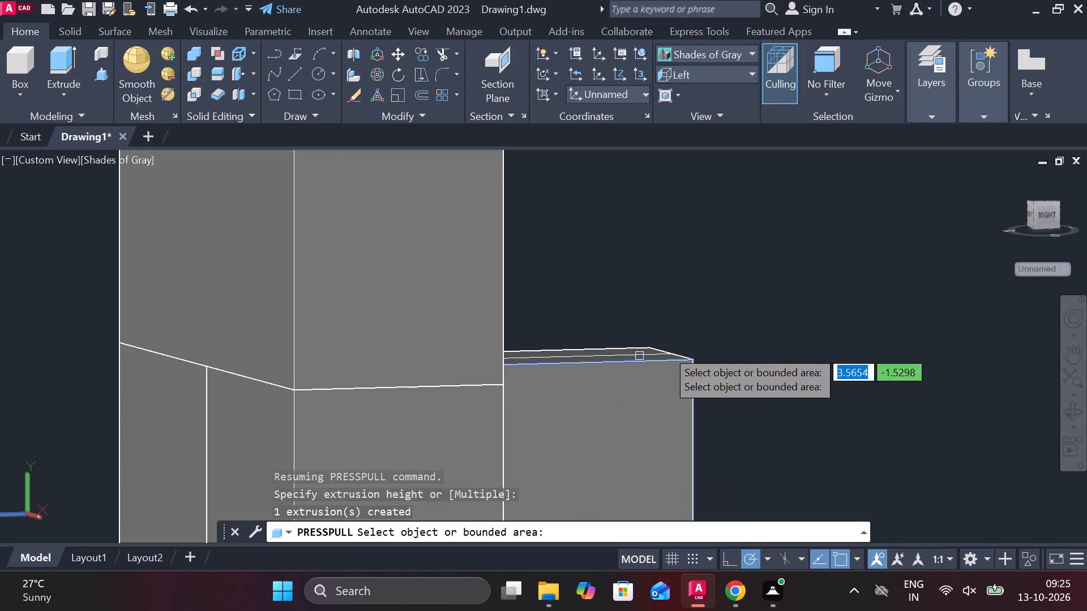
scroll(693, 341, "down", 1)
key("Escape")
scroll(693, 332, "down", 2)
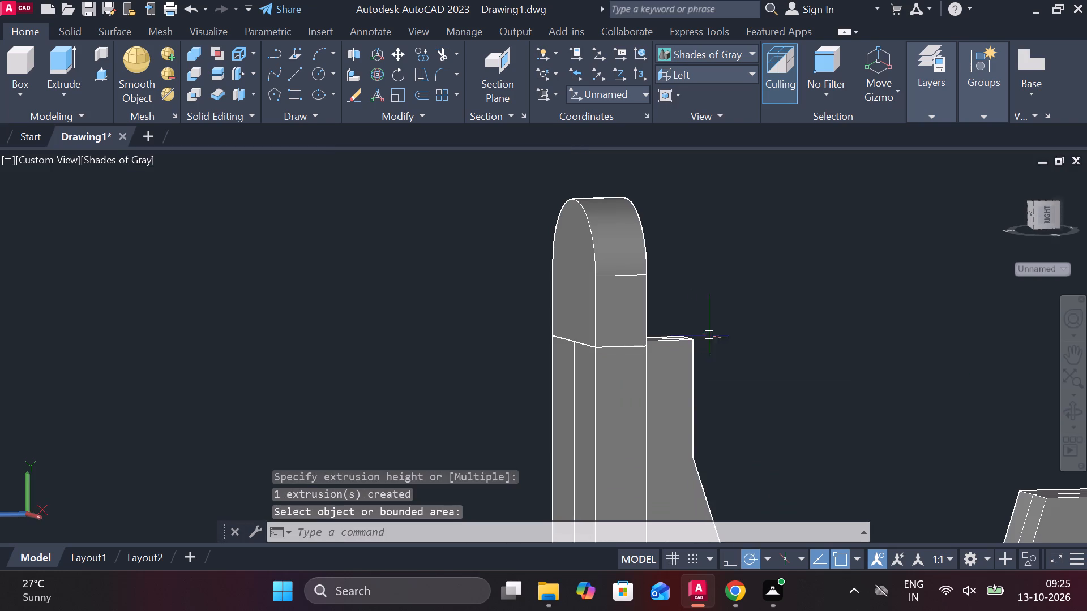
Draw a circle of radius 12 on the rib-side face of the rounded top, centred on its arc.
middle_click_drag(790, 356, 666, 379, "shift")
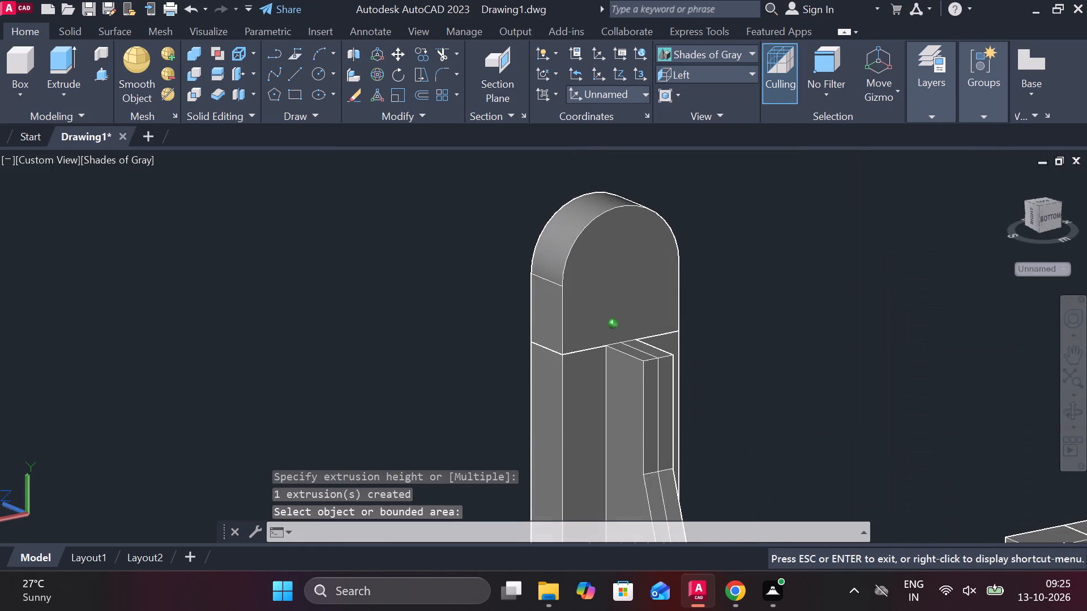
middle_click_drag(666, 379, 670, 354, "shift")
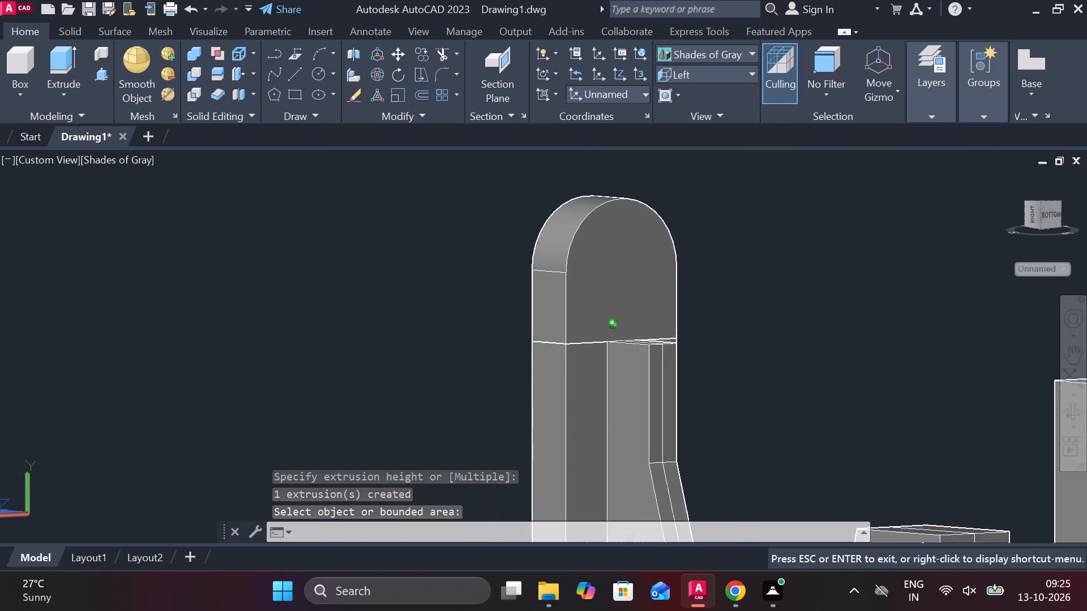
middle_click_drag(670, 354, 637, 354, "shift")
key("Escape")
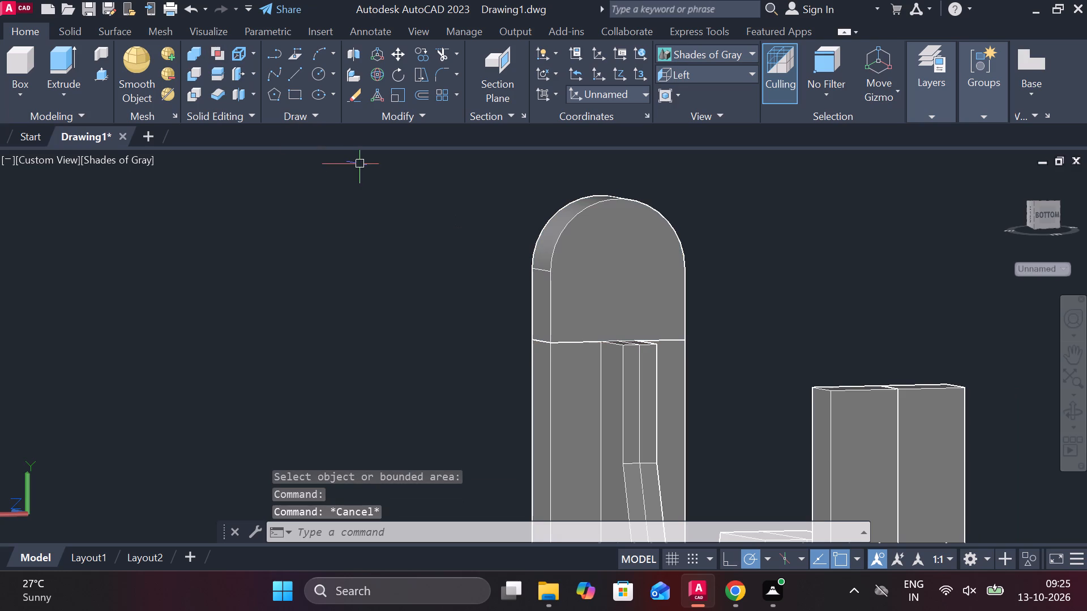
type("c")
key("space")
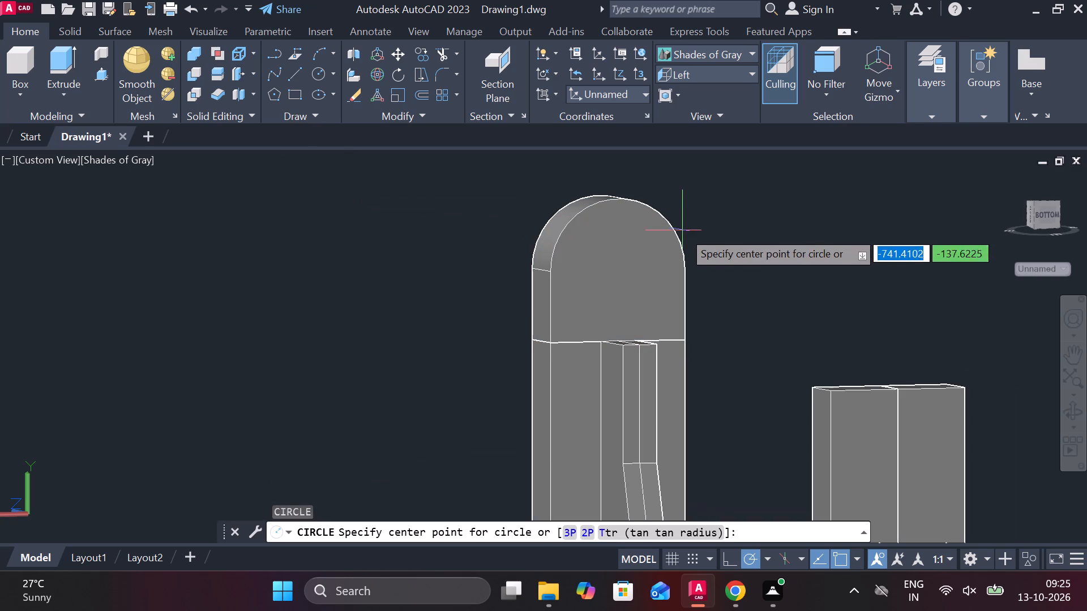
scroll(661, 281, "down", 2)
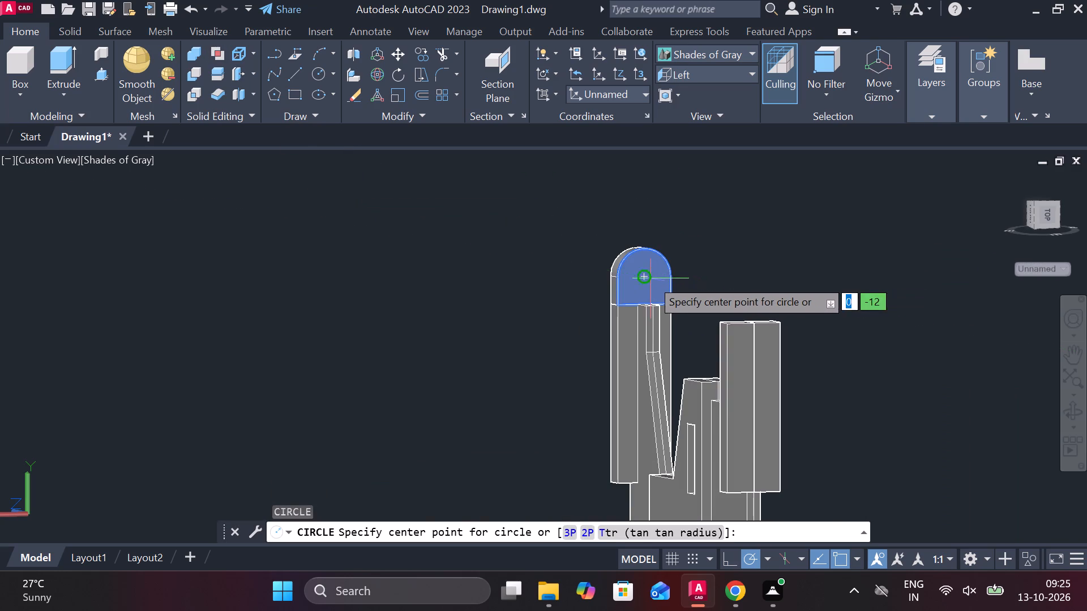
left_click(649, 278)
scroll(657, 284, "up", 2)
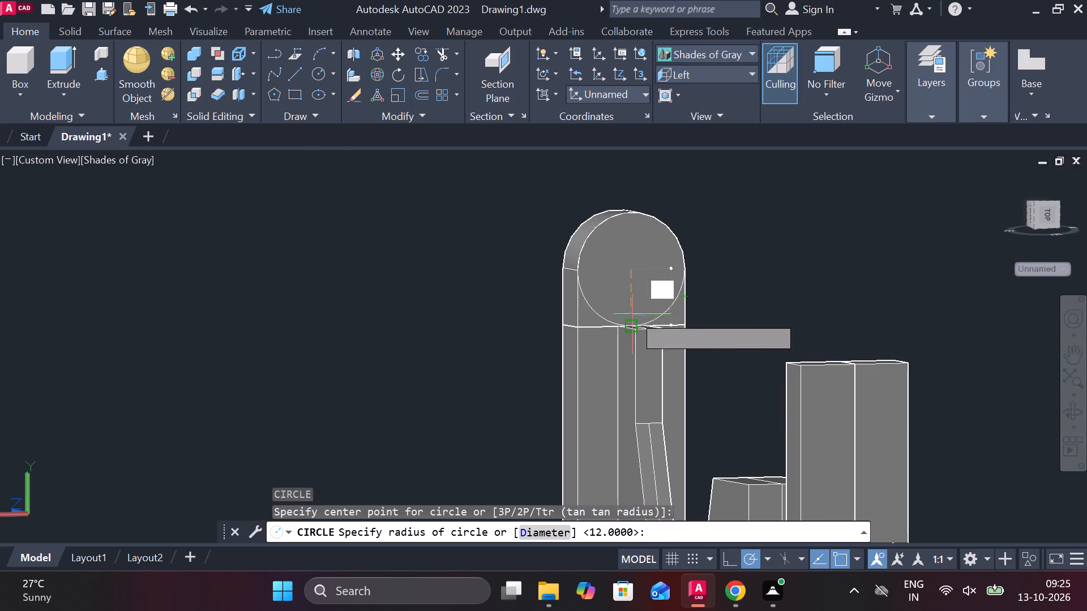
scroll(635, 327, "up", 2)
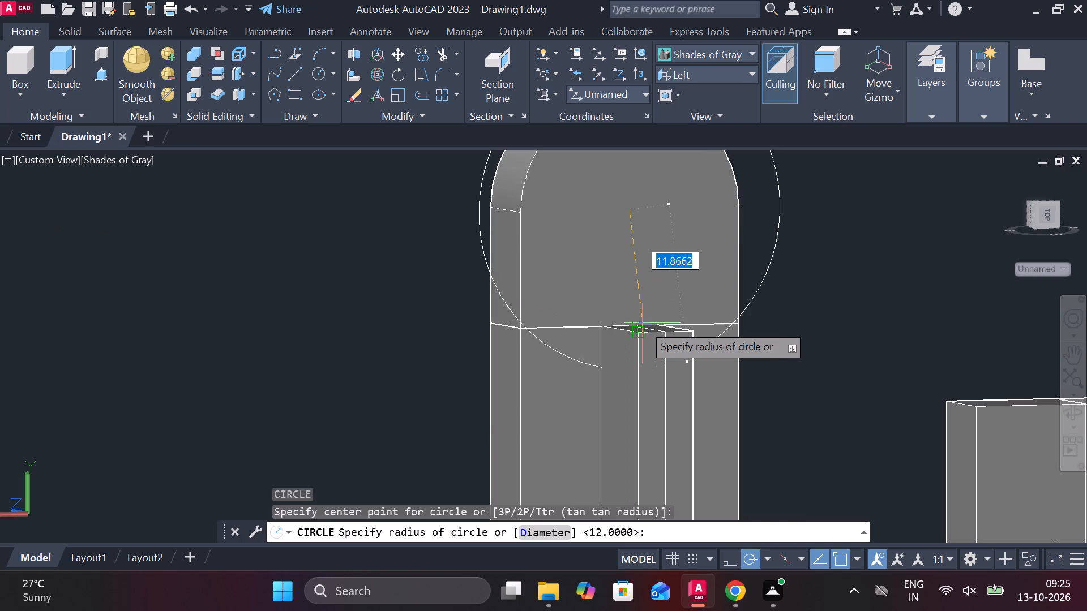
scroll(642, 330, "up", 4)
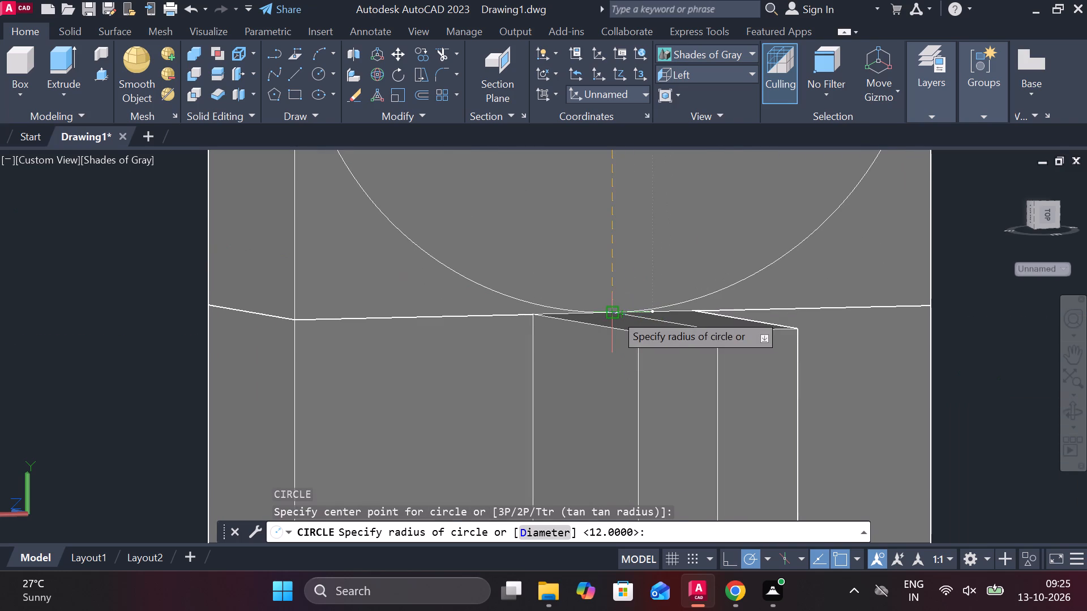
scroll(615, 313, "down", 2)
type("12")
key("space")
Press-pull the circle on the rib-side face outward by 11 to form a cylindrical boss.
scroll(290, 290, "down", 1)
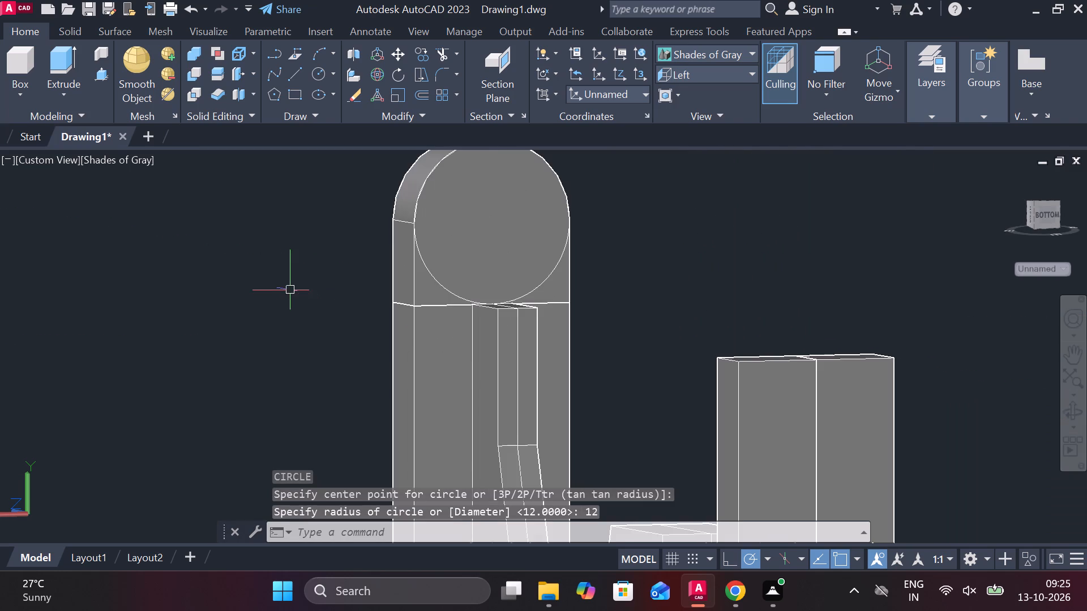
scroll(277, 283, "down", 1)
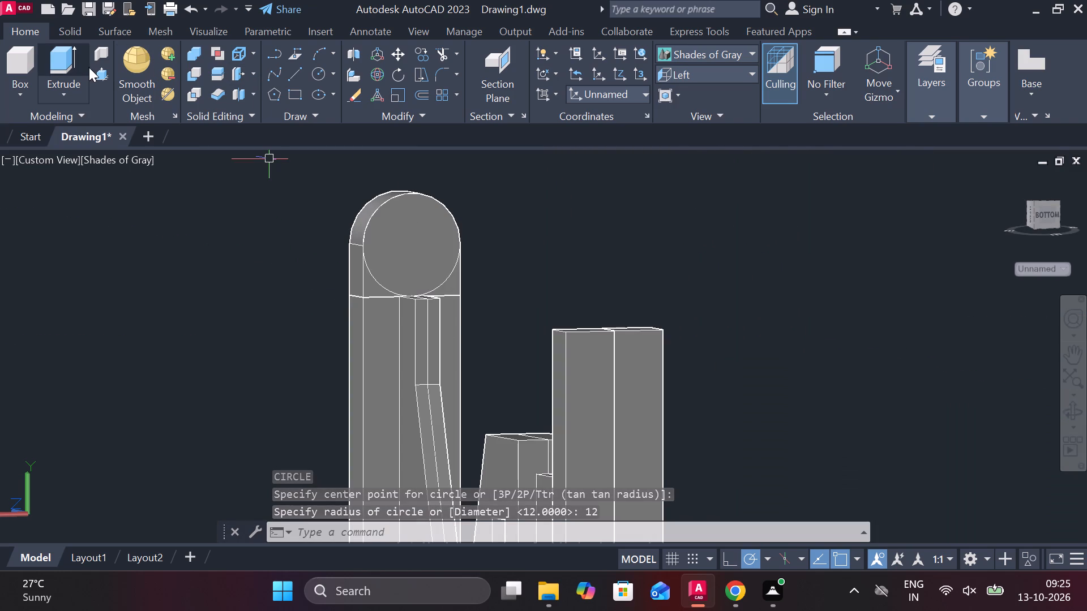
left_click(99, 72)
left_click(392, 254)
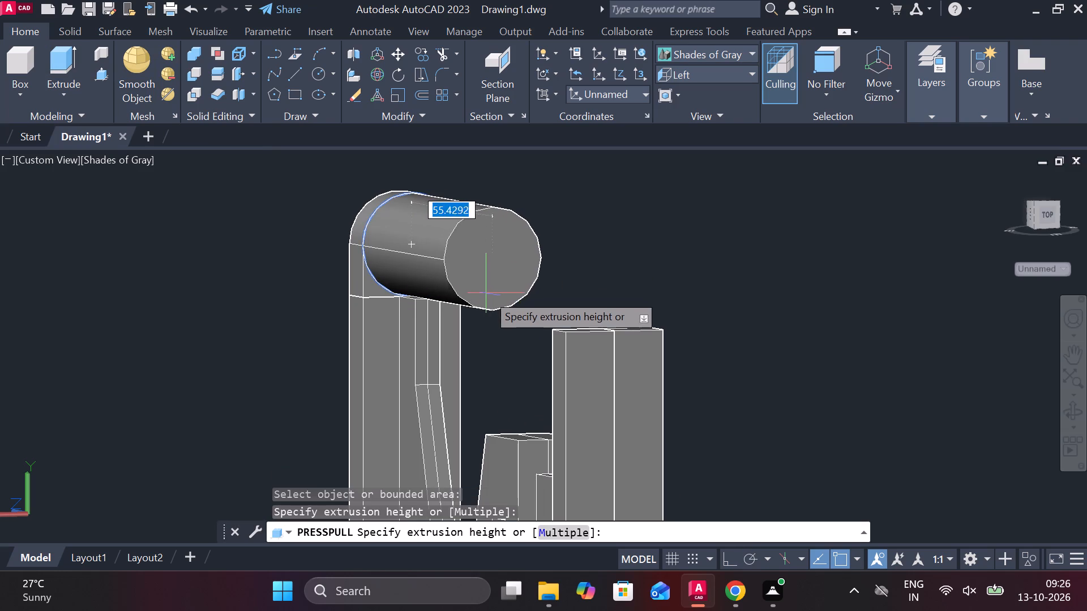
middle_click_drag(494, 294, 575, 296, "shift")
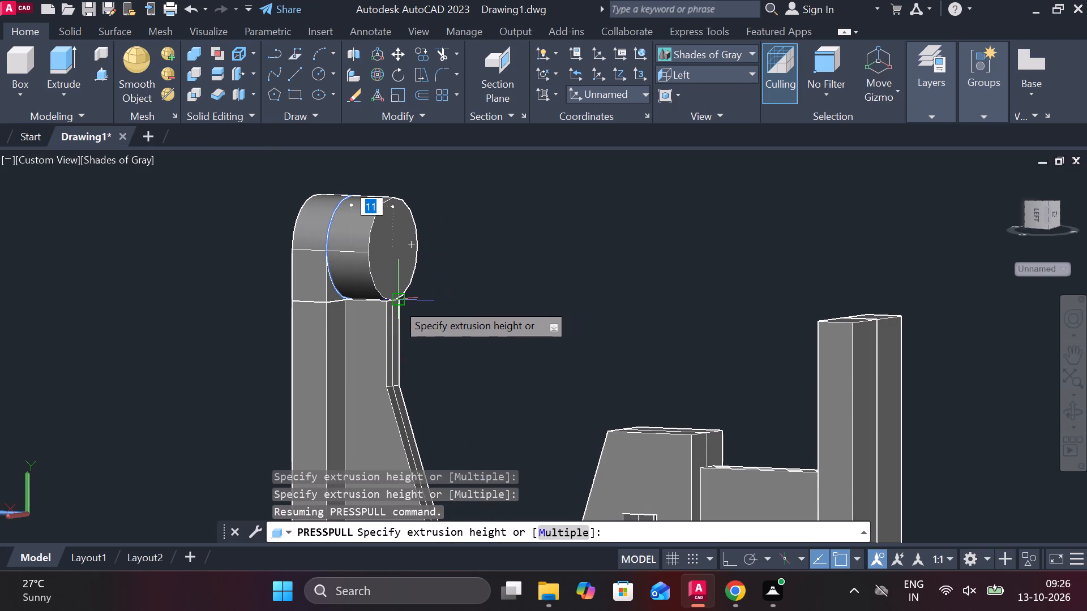
scroll(397, 303, "up", 3)
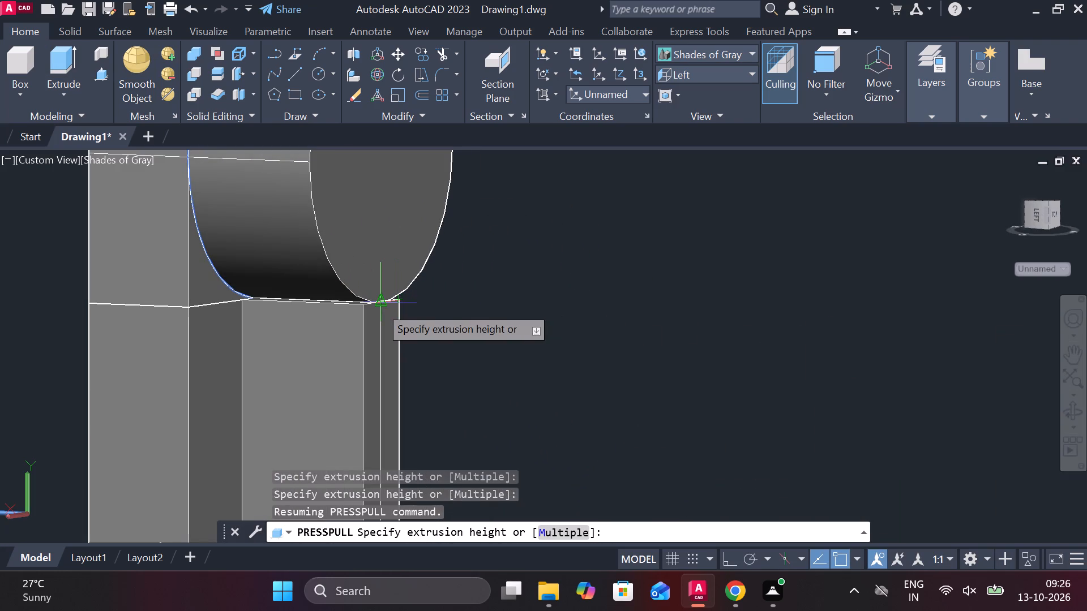
type("11")
key("space")
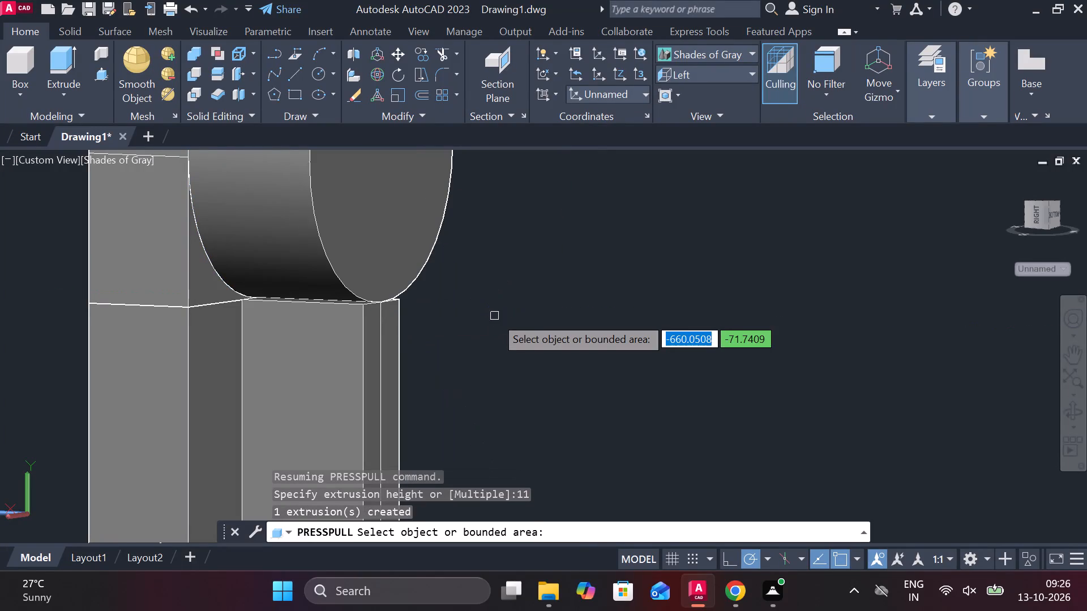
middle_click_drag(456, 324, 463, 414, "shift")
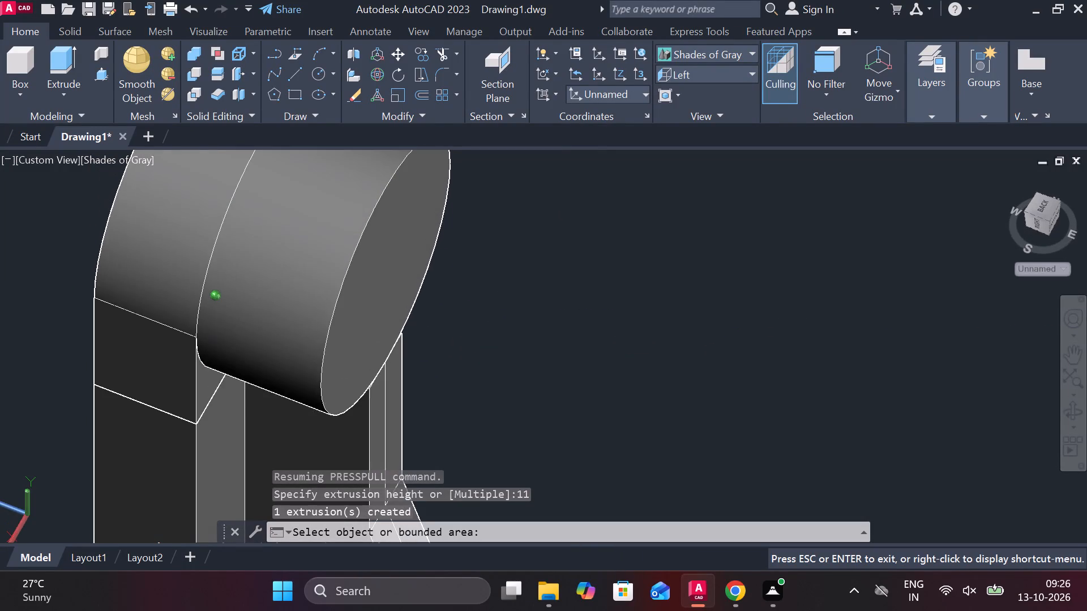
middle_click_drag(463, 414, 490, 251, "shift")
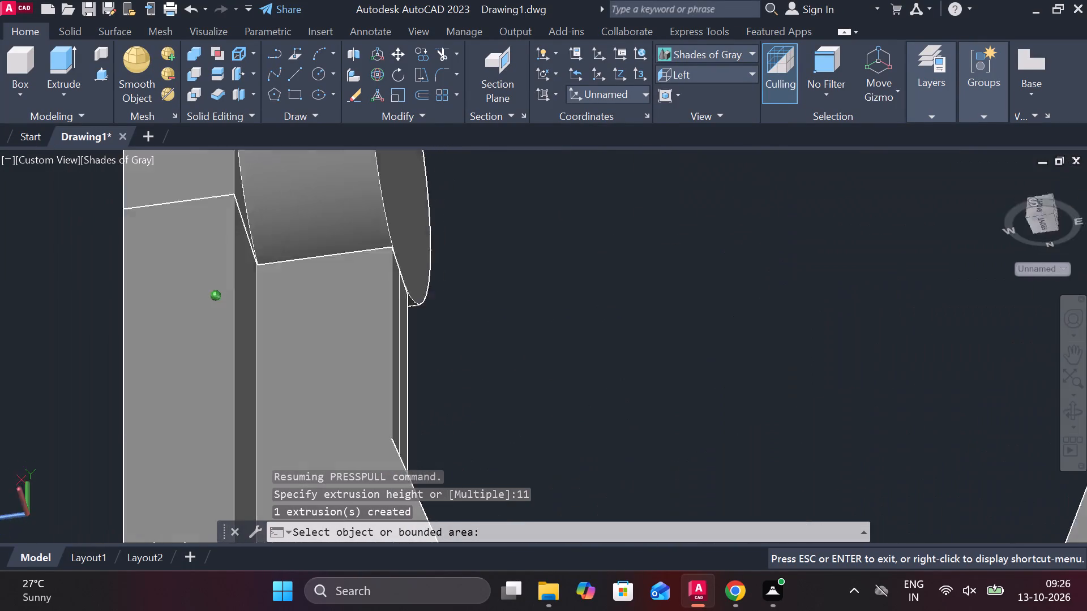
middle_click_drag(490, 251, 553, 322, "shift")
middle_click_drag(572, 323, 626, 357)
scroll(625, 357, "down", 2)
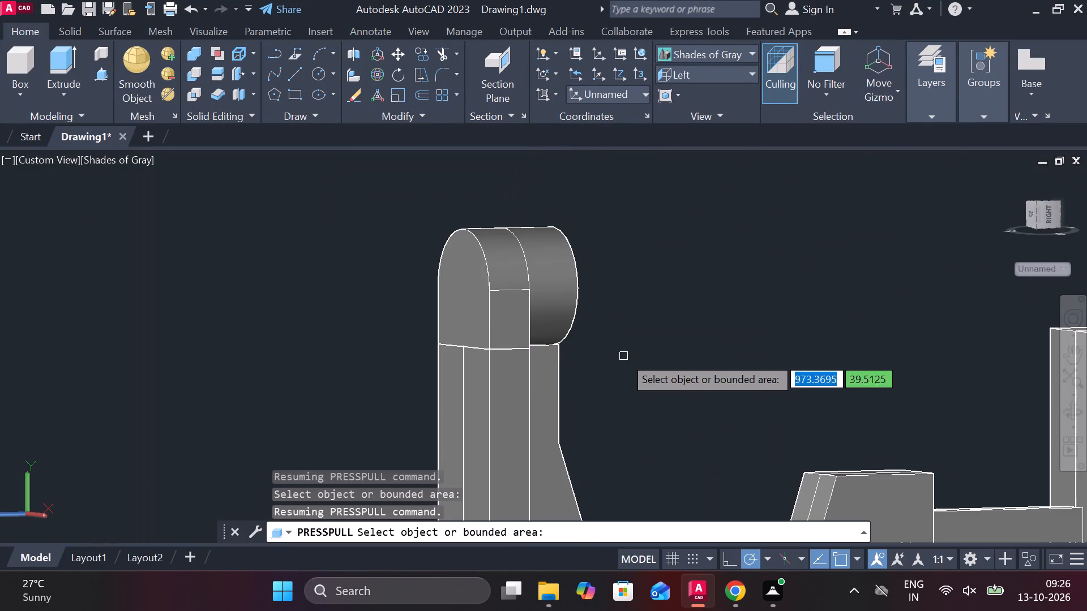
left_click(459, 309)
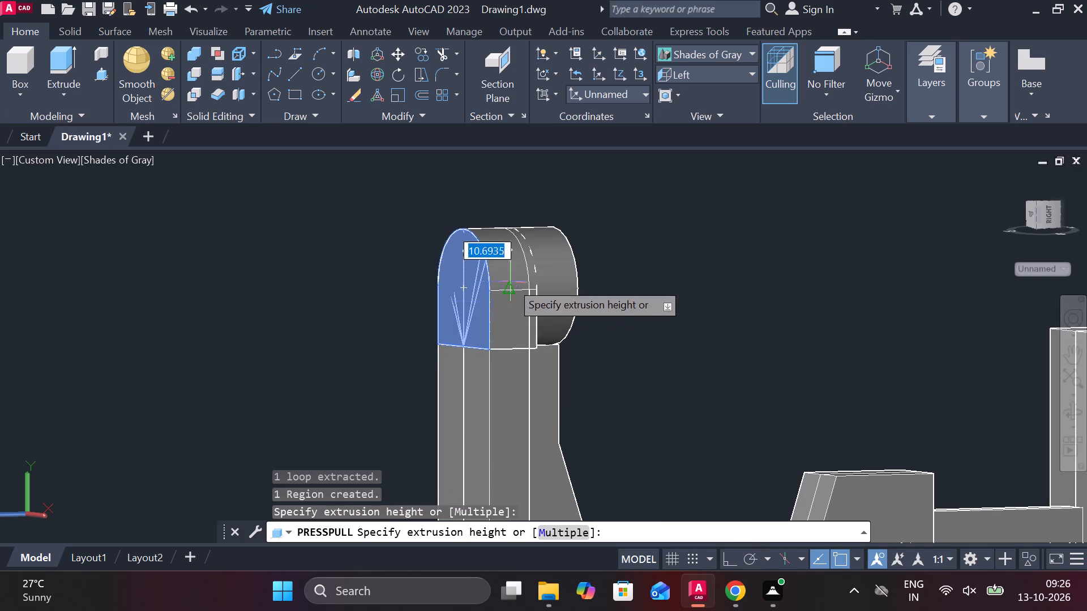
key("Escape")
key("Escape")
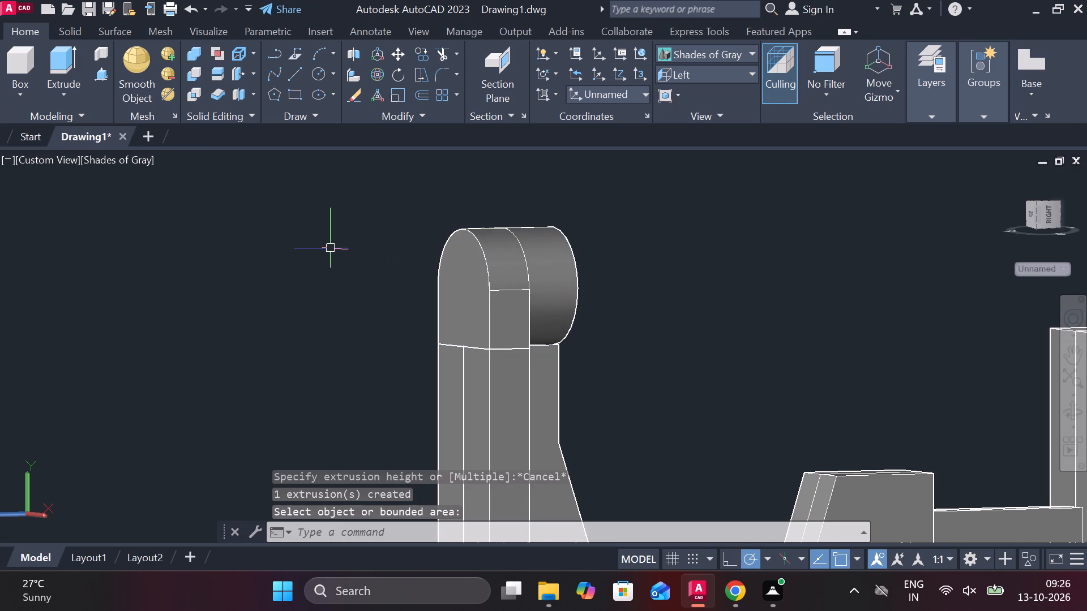
Draw a circle of radius 12 on the opposite, outer face of the rounded top, centred on its arc.
type("c")
key("space")
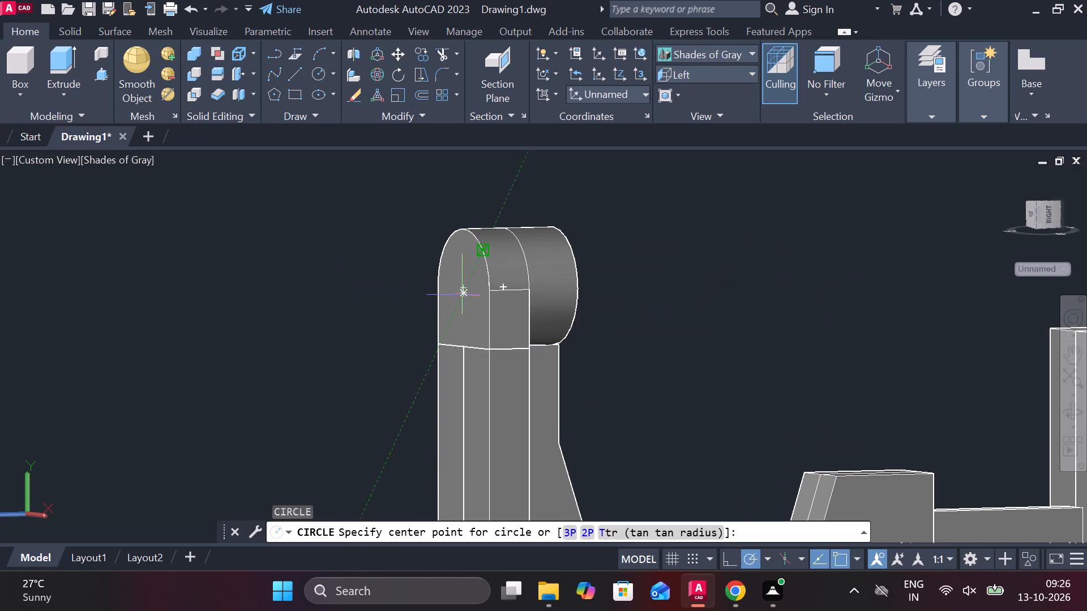
scroll(461, 293, "up", 3)
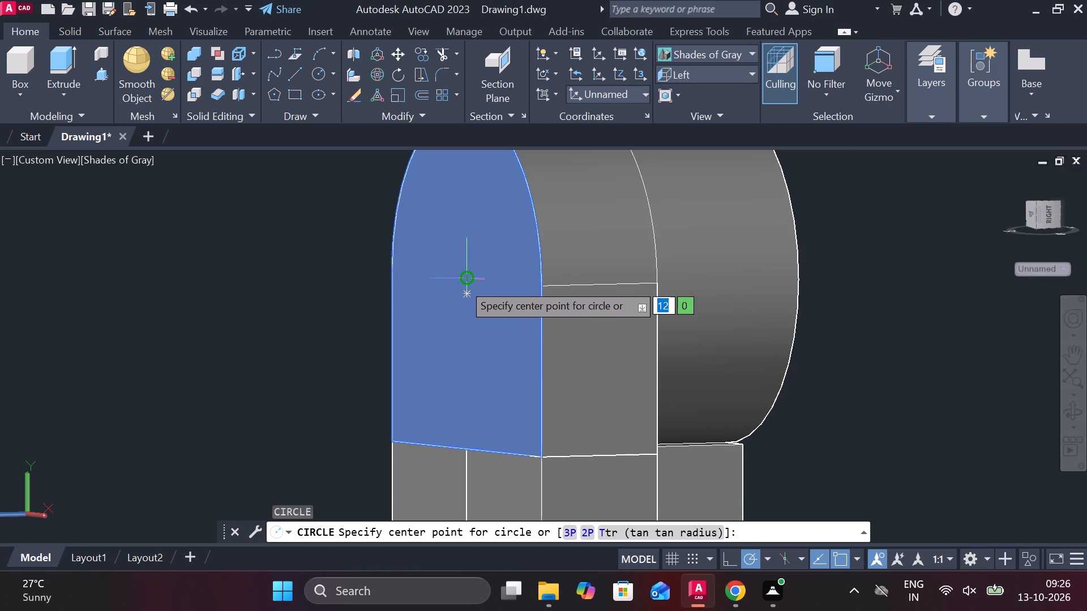
left_click(463, 282)
scroll(485, 346, "down", 2)
type("12")
key("space")
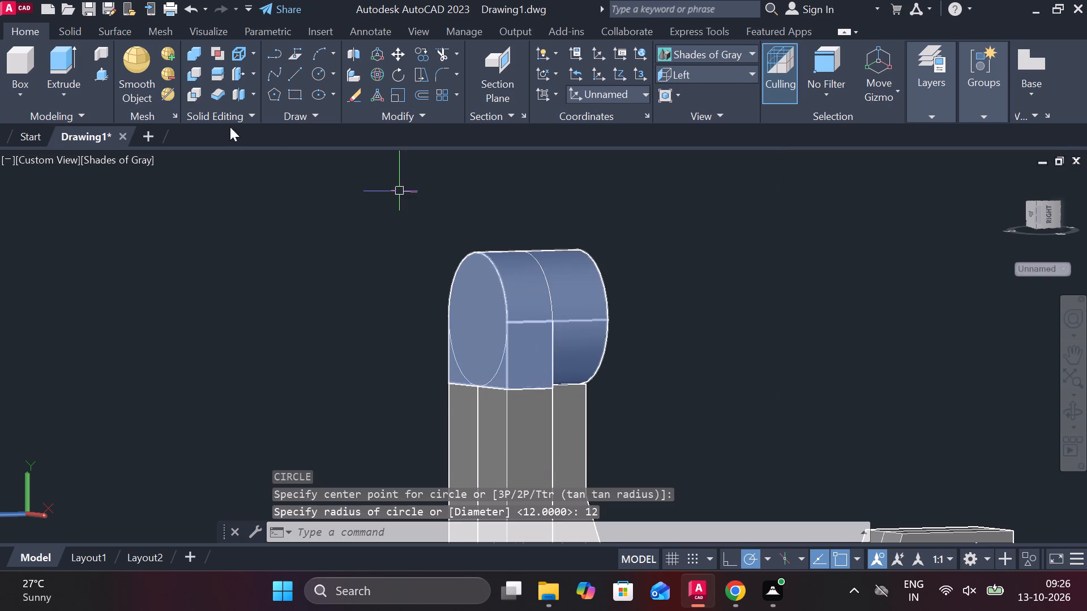
Press-pull the circle on the outer face outward by 10 to form the second cylindrical boss.
left_click(96, 72)
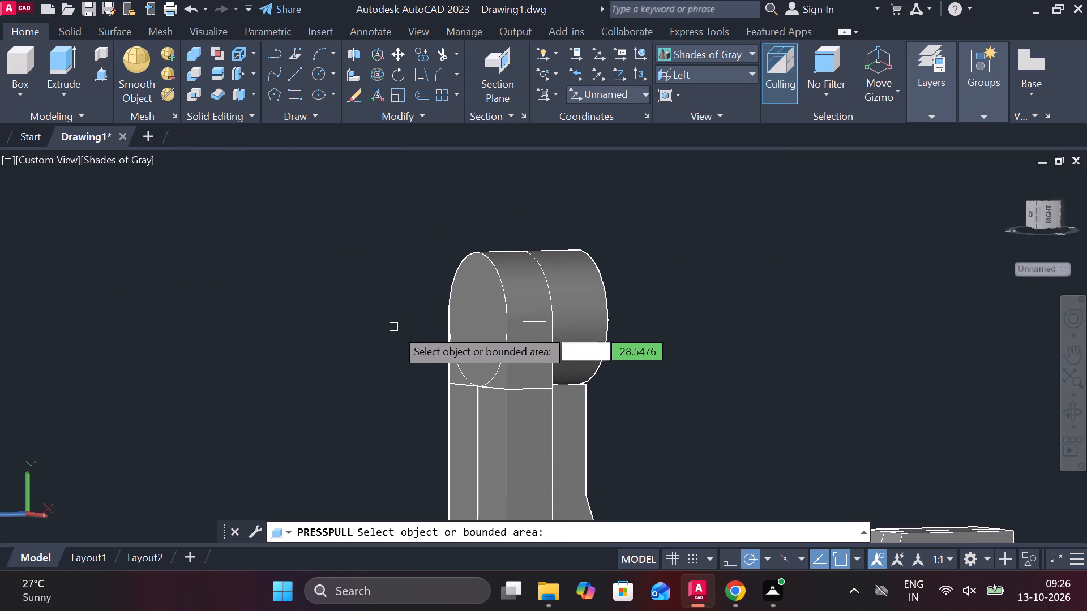
left_click(483, 325)
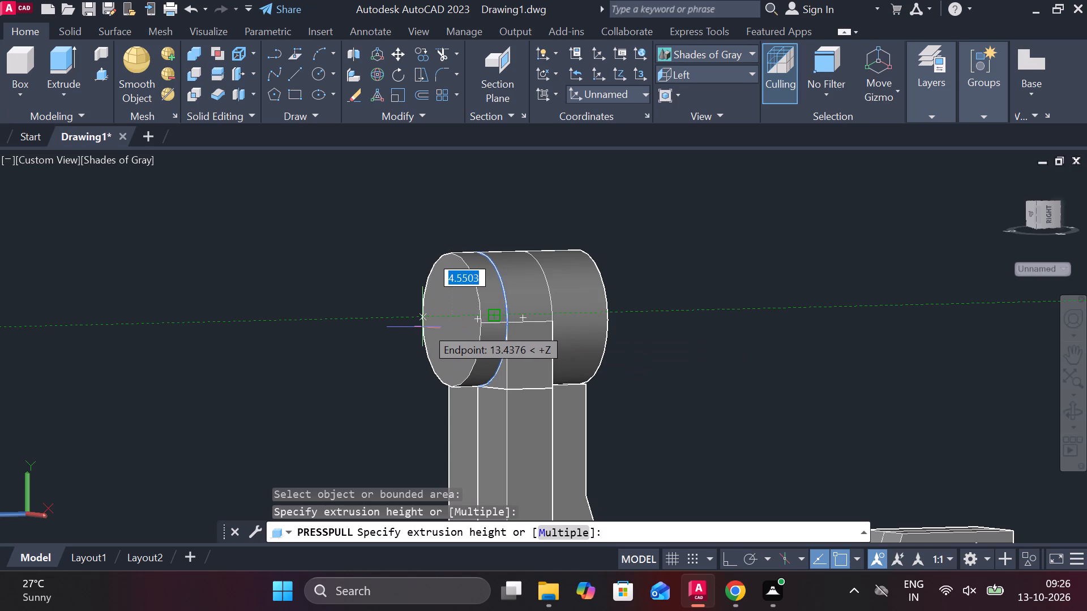
type("10")
key("Return")
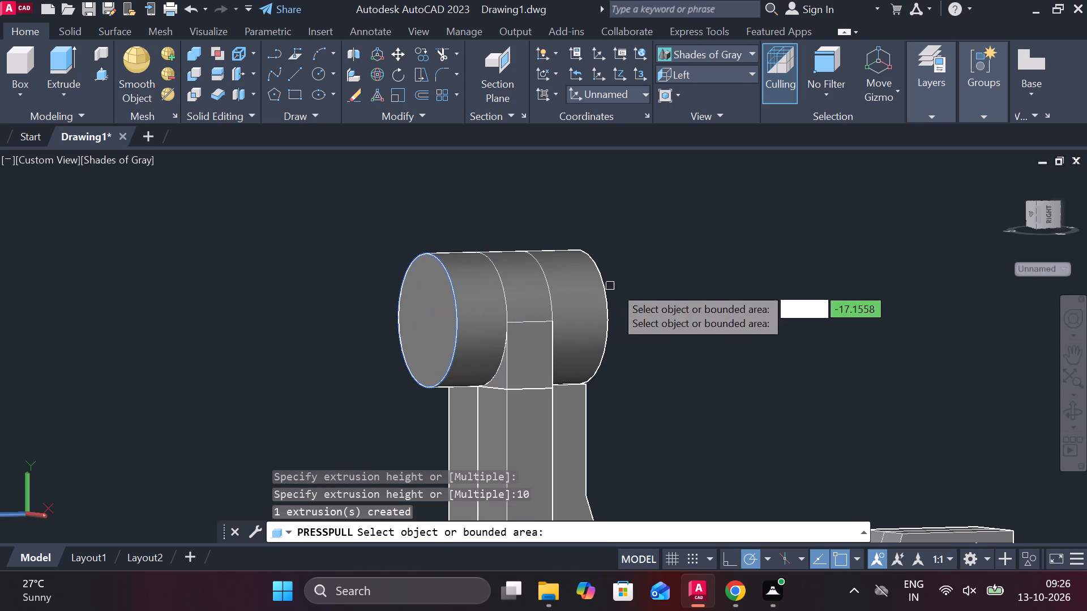
key("Escape")
scroll(726, 312, "down", 2)
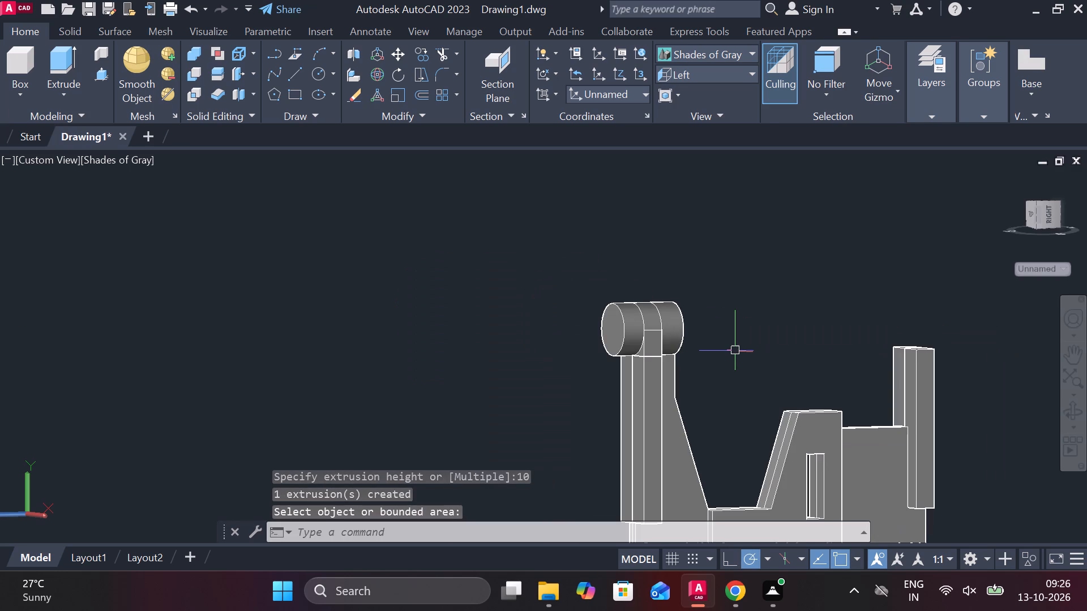
middle_click_drag(754, 356, 566, 335, "shift")
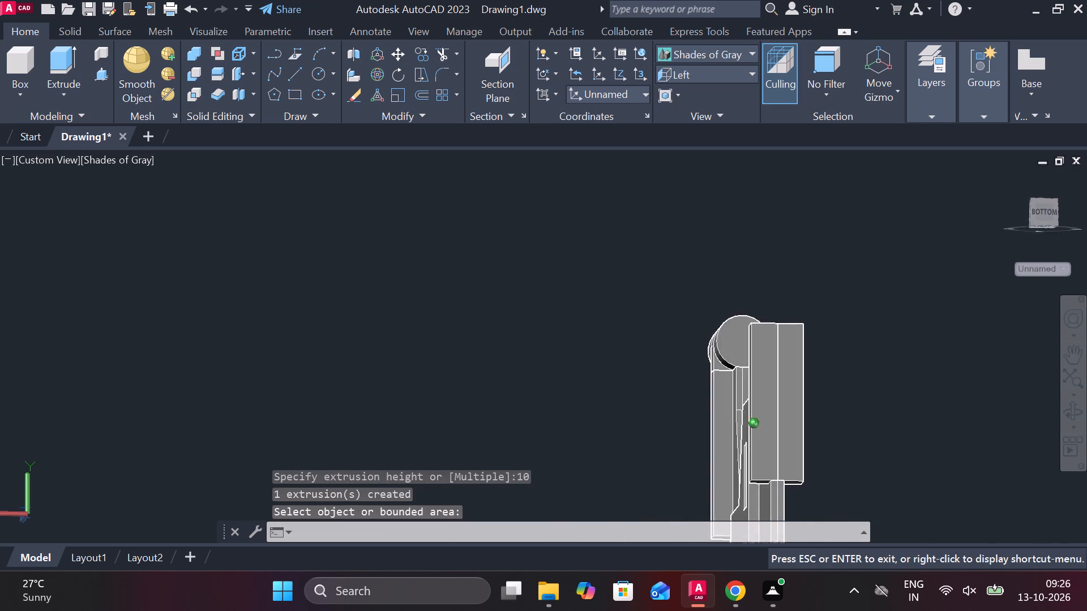
Union the rounded boss piece with the upright's solids and the adjoining ribbed side plate into one solid.
middle_click_drag(566, 335, 776, 367, "shift")
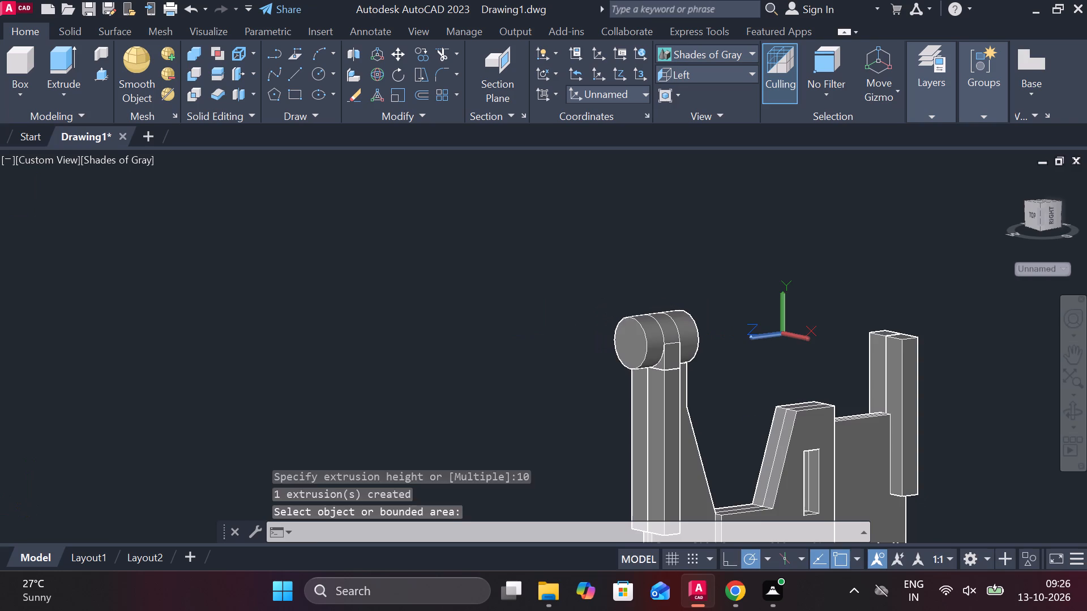
scroll(759, 356, "up", 2)
key("Escape")
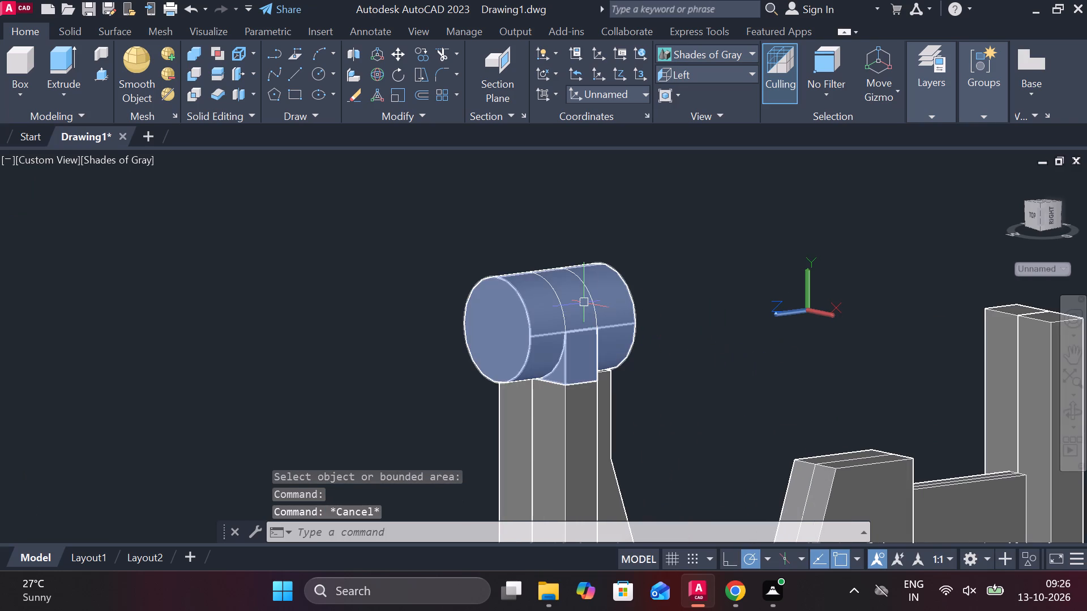
left_click(584, 303)
left_click(588, 412)
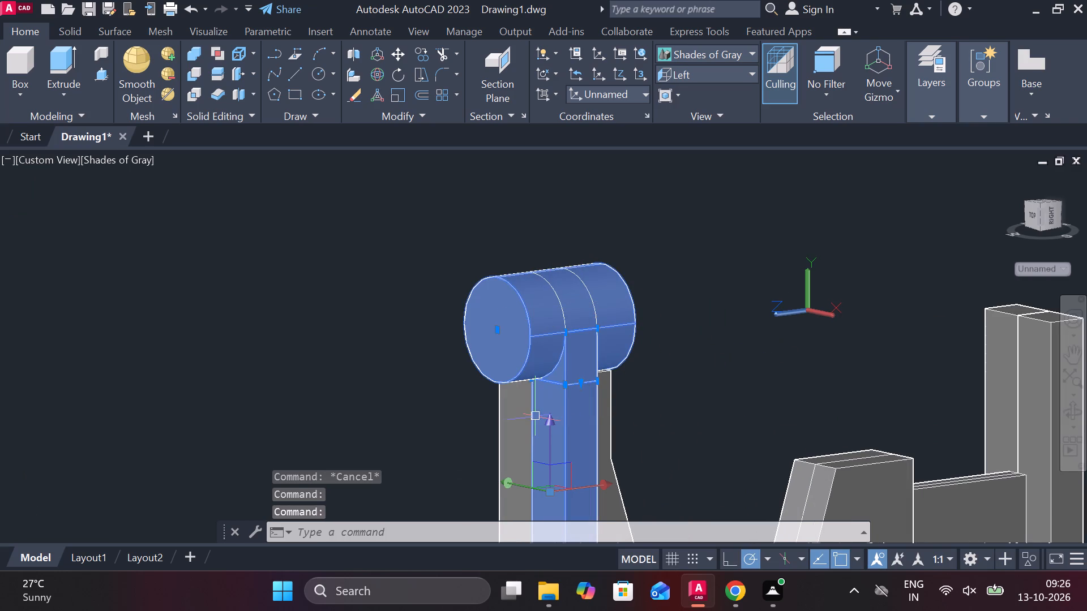
left_click(532, 416)
key("Escape")
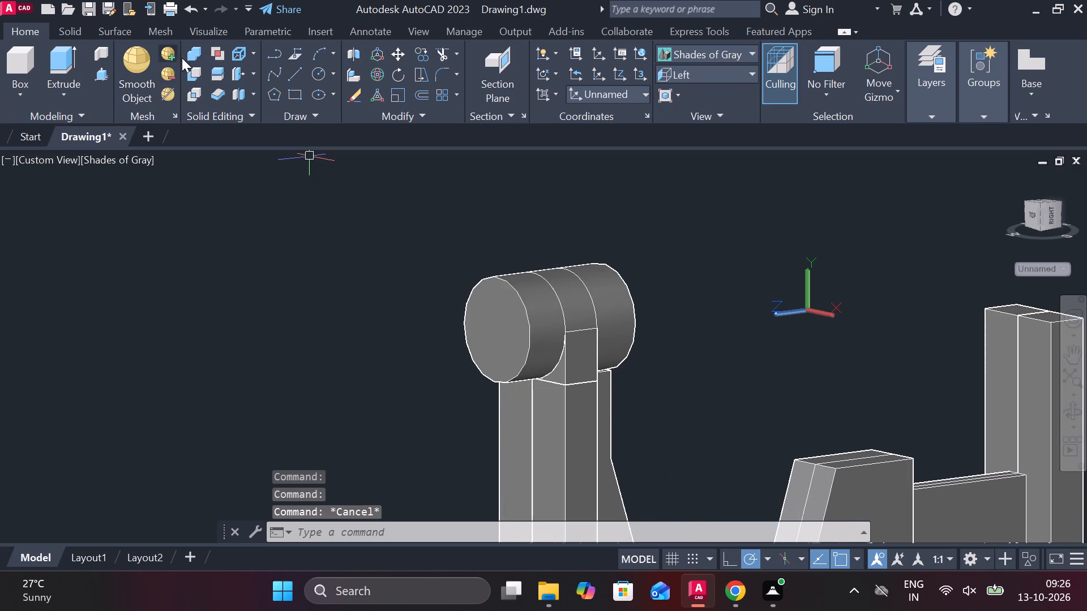
left_click(194, 47)
left_click(532, 326)
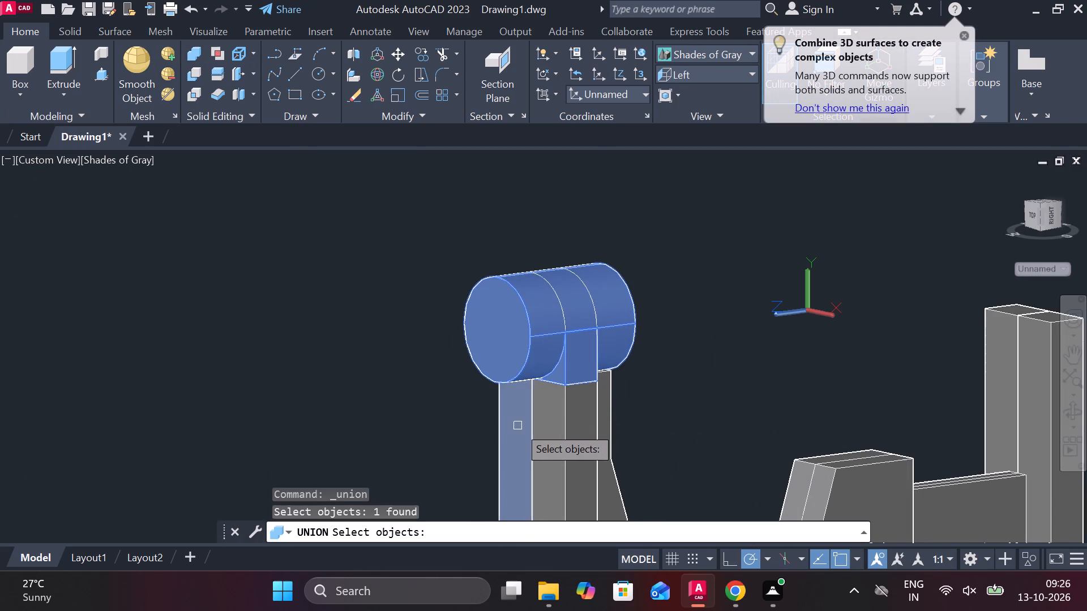
left_click(518, 426)
left_click(567, 433)
left_click(602, 408)
scroll(618, 411, "down", 2)
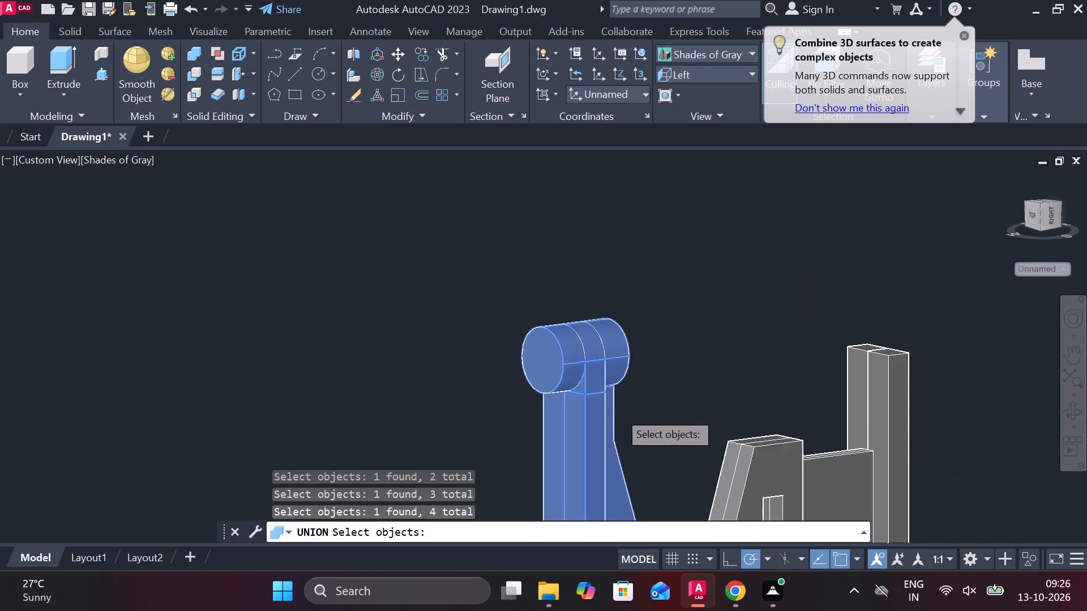
middle_click_drag(643, 412, 541, 318)
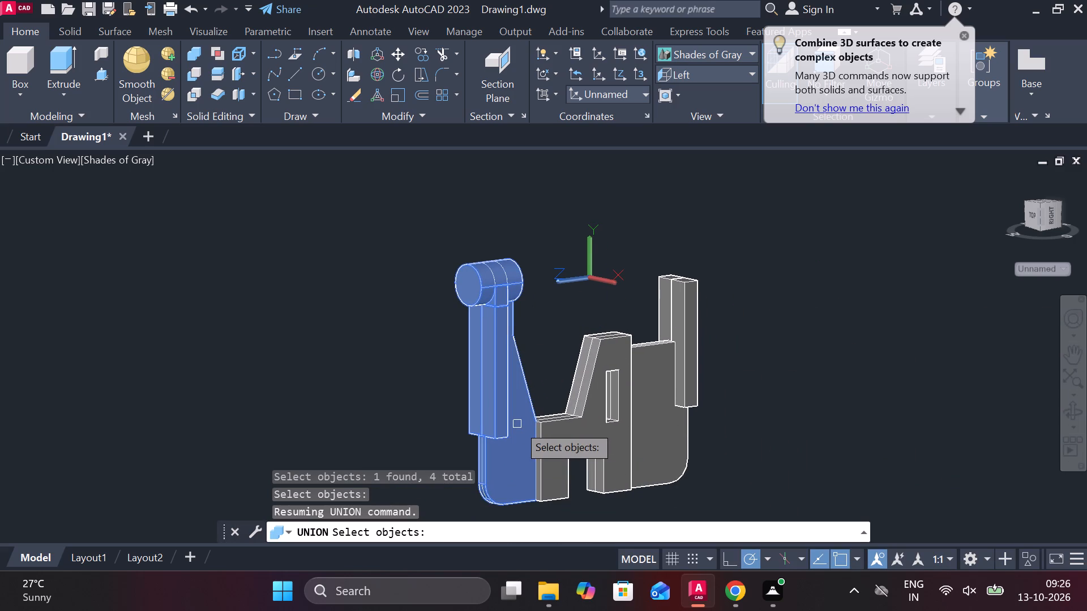
key("Return")
Draw a circle of diameter 10 on the outer boss's end face, centred on the boss.
scroll(408, 236, "up", 2)
type("c")
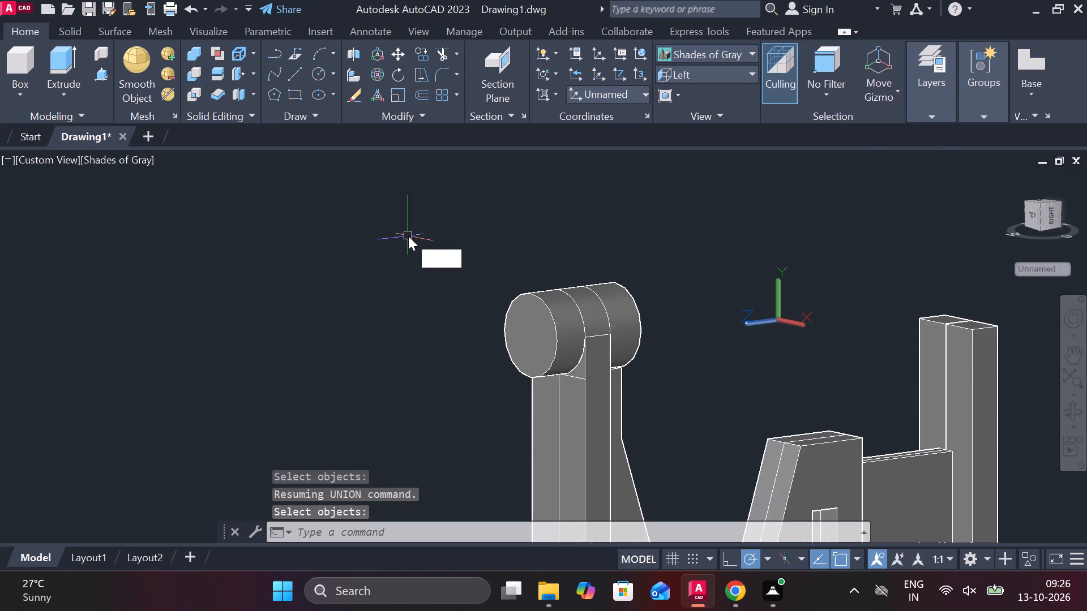
key("space")
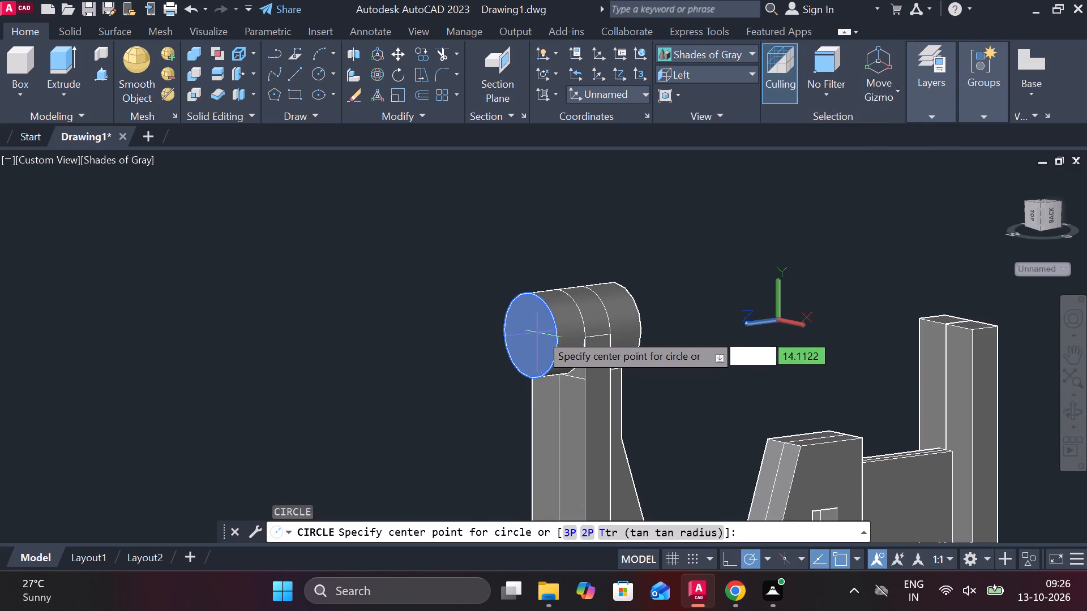
scroll(542, 333, "up", 2)
scroll(562, 325, "down", 2)
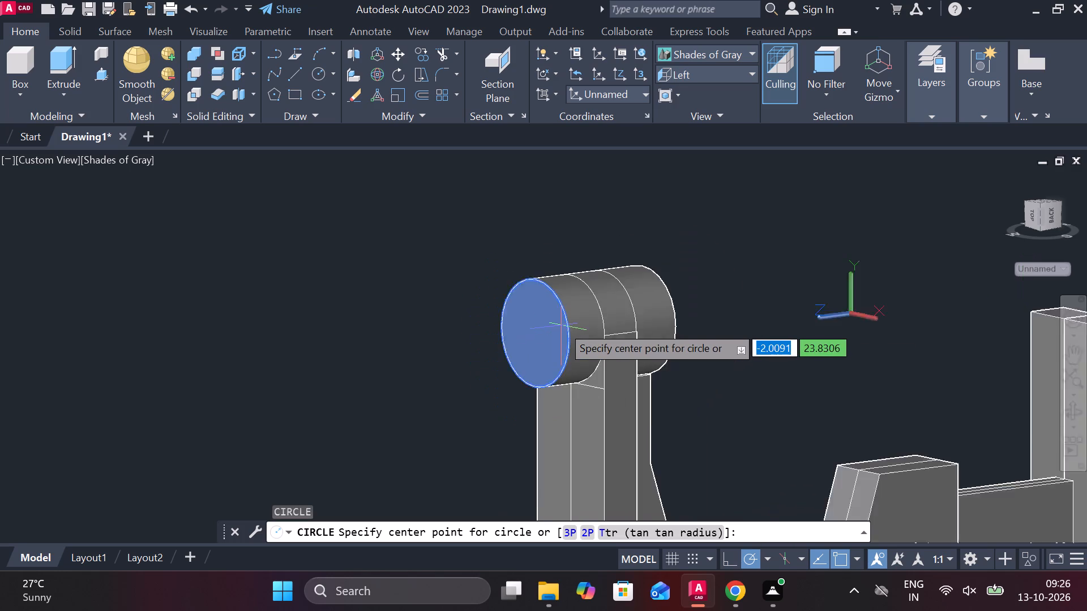
left_click(551, 327)
scroll(547, 330, "up", 2)
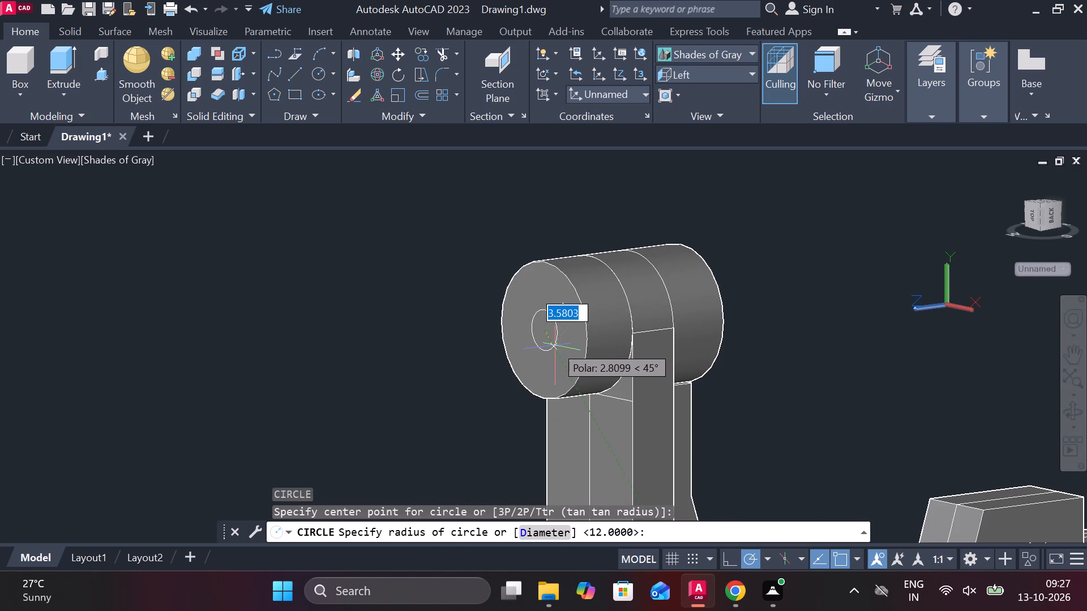
type("d")
key("space")
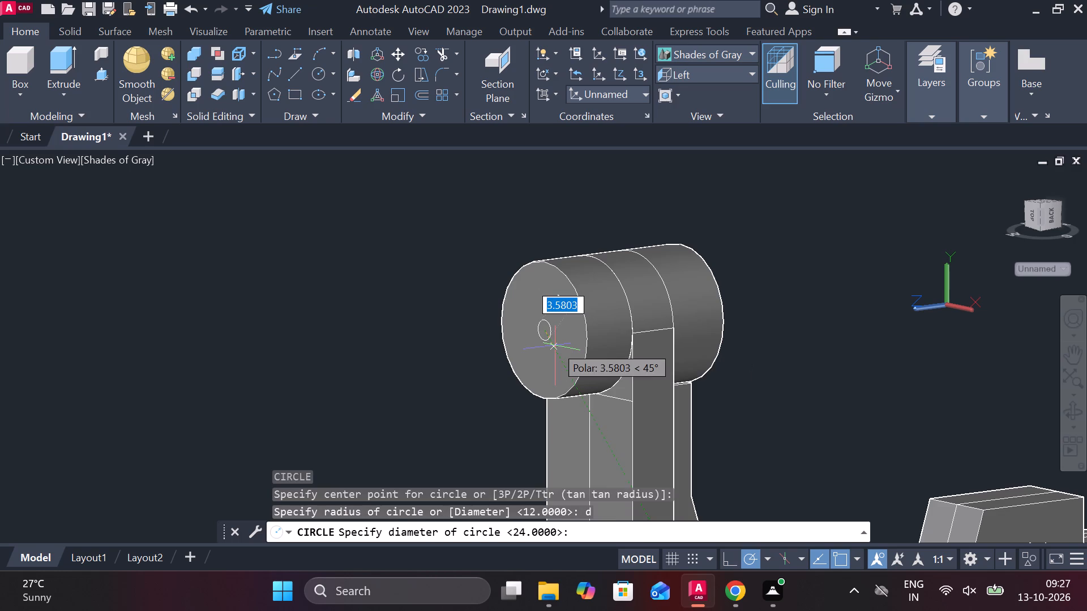
type("10")
key("Return")
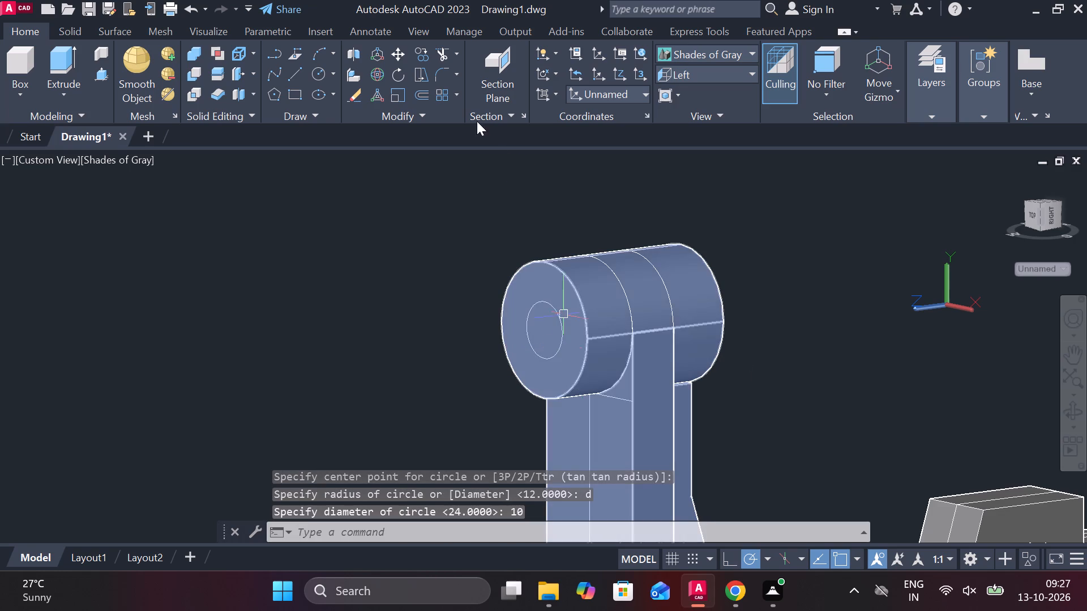
Press-pull the diameter 10 circle through both bosses and the upright to cut a through hole.
left_click(106, 70)
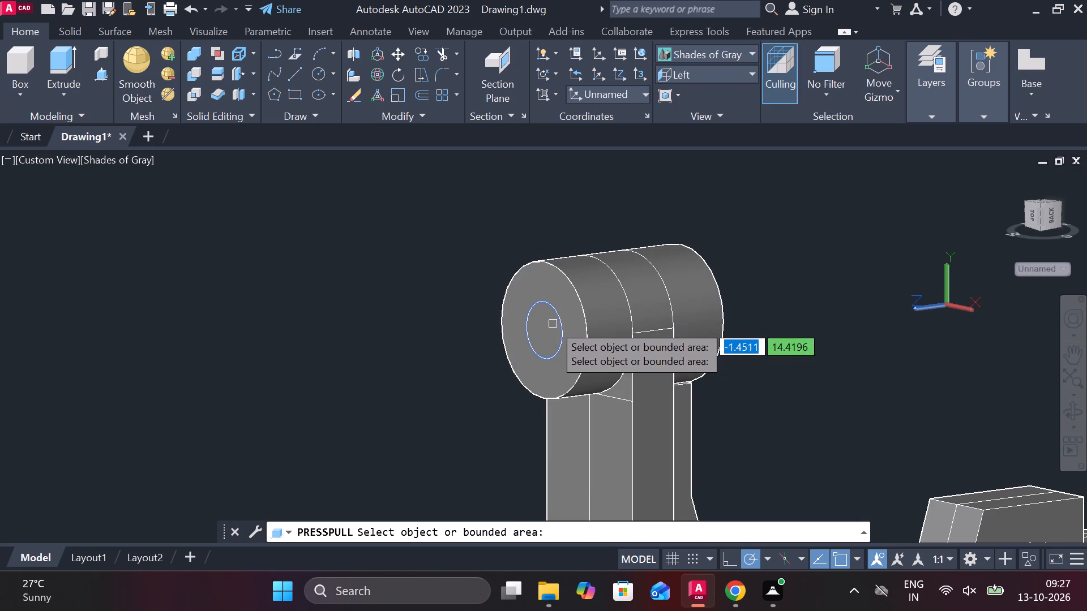
left_click_drag(554, 325, 577, 325)
left_click(798, 281)
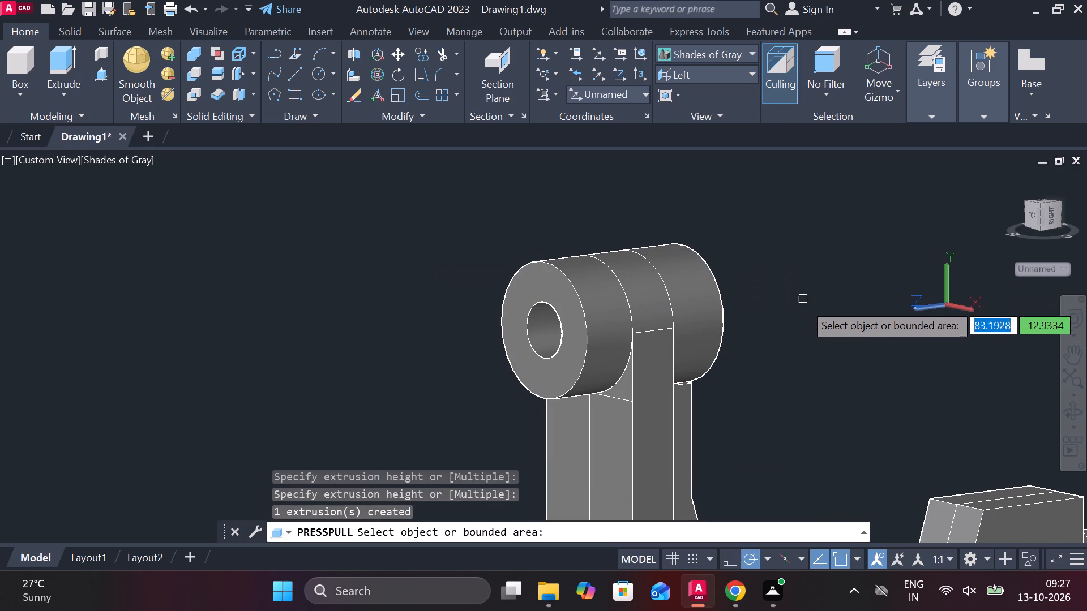
Examine the boss hole from the rib side and its alignment with the shorter upright at the opposite end.
middle_click_drag(782, 322, 701, 330, "shift")
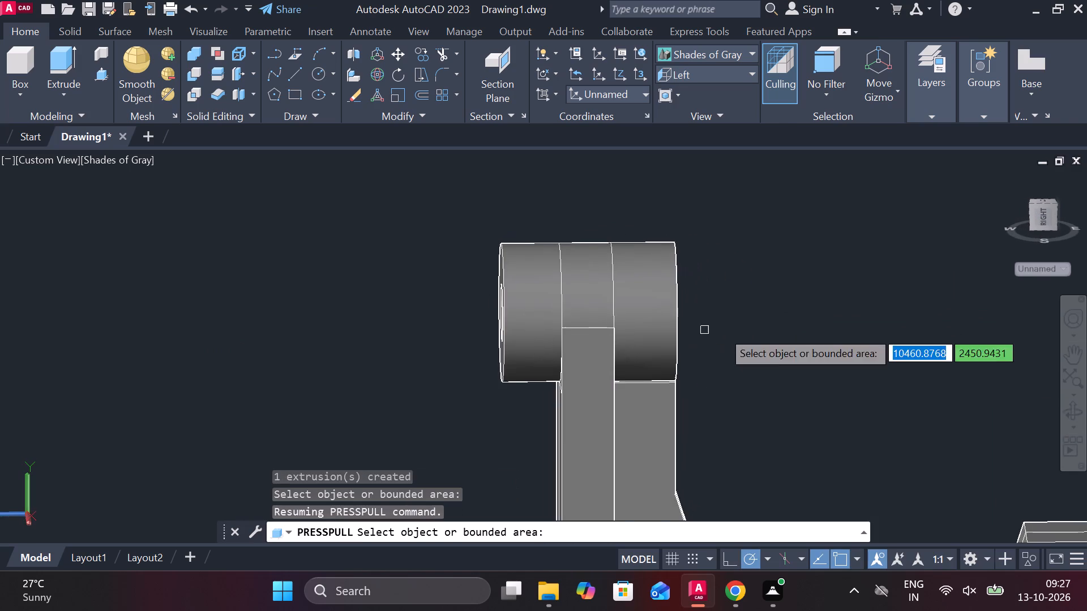
scroll(733, 330, "down", 2)
middle_click_drag(791, 358, 537, 283)
scroll(589, 273, "up", 1)
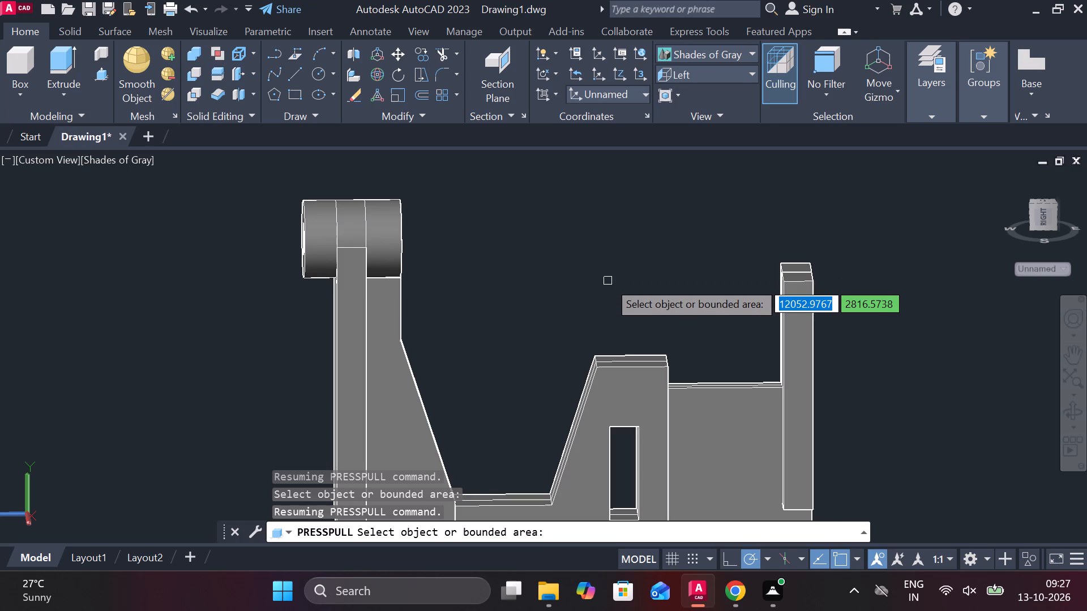
middle_click_drag(607, 281, 450, 268, "shift")
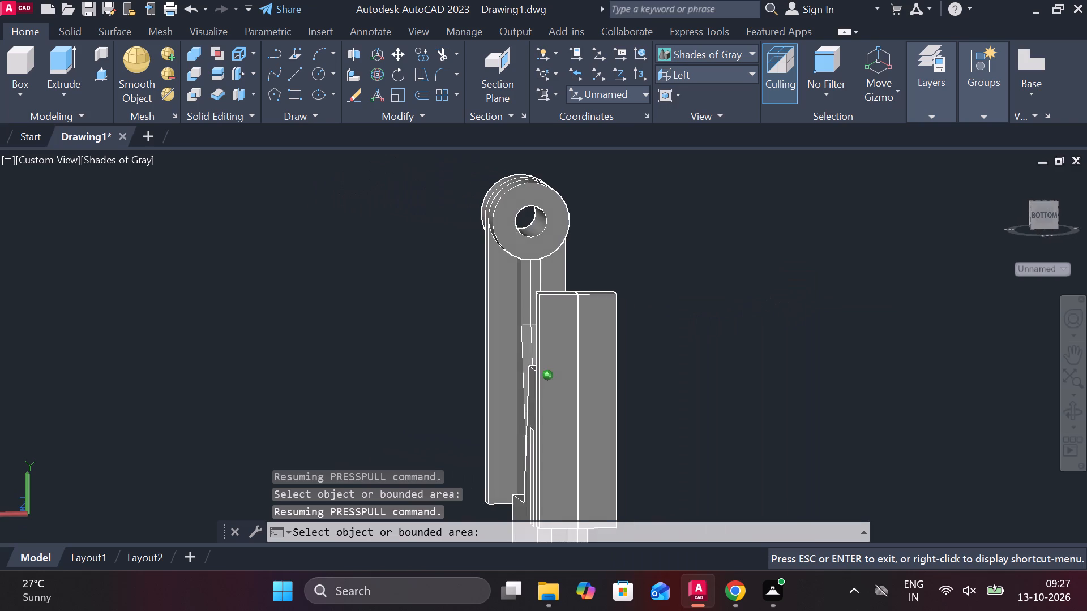
middle_click_drag(450, 268, 568, 257, "shift")
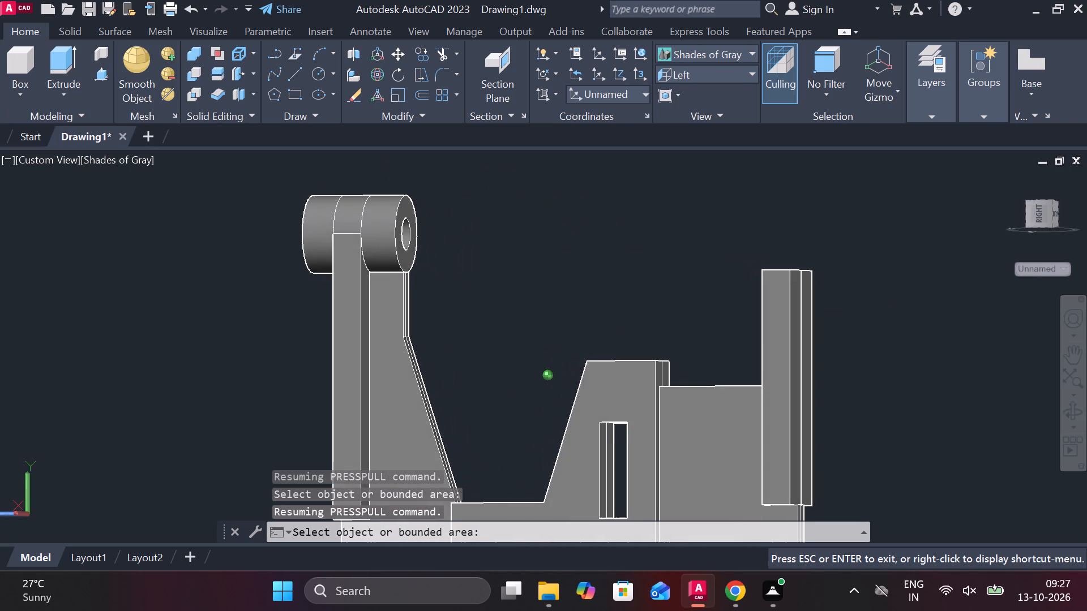
middle_click_drag(568, 257, 590, 263, "shift")
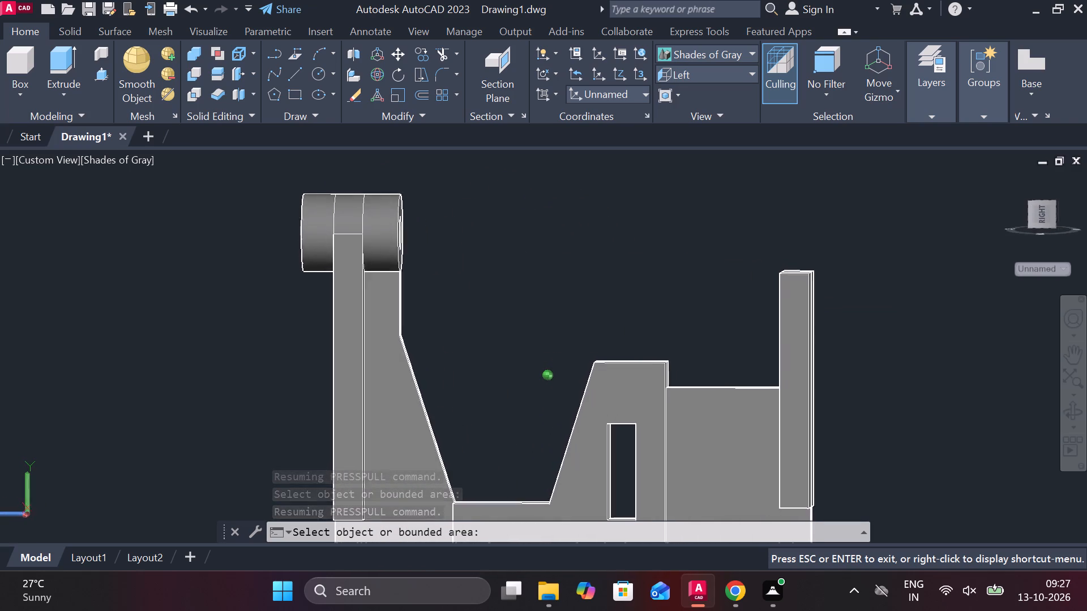
middle_click_drag(590, 263, 639, 266, "shift")
middle_click_drag(684, 287, 436, 324, "shift")
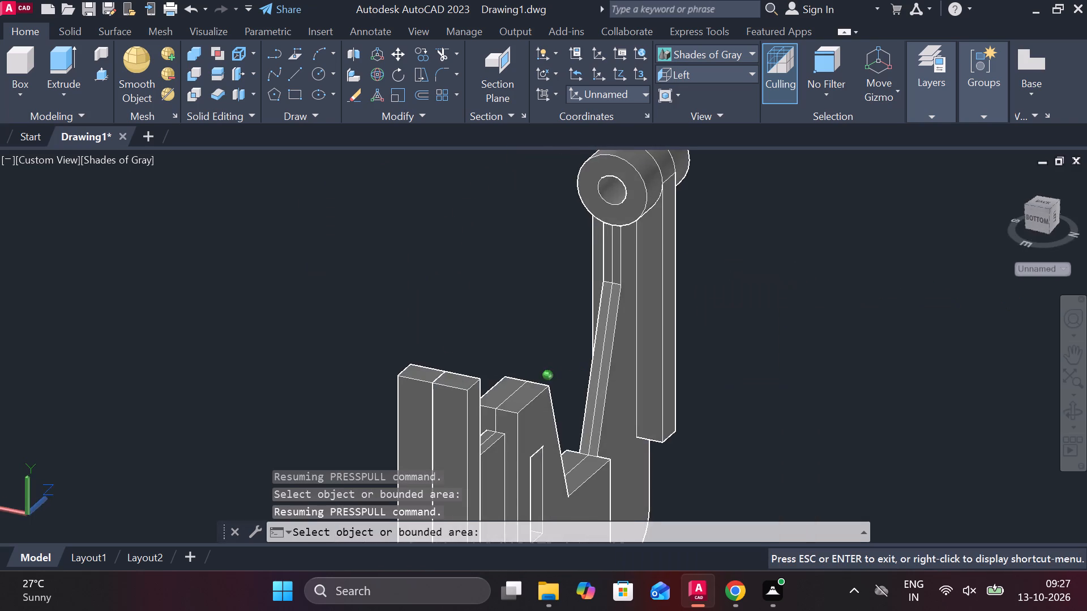
middle_click_drag(436, 324, 751, 357, "shift")
middle_click_drag(850, 357, 724, 301, "shift")
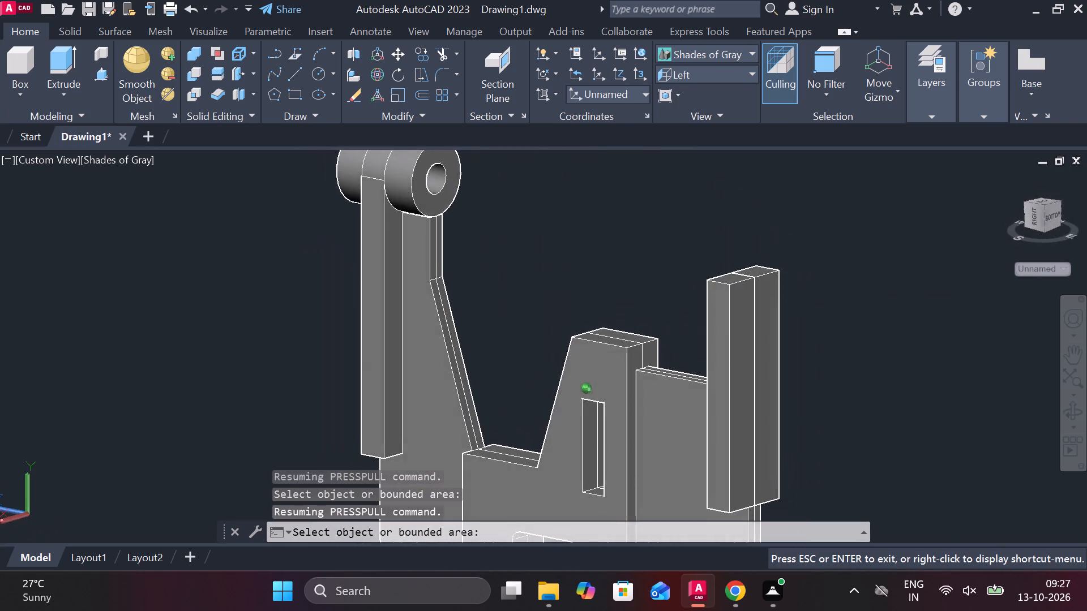
middle_click_drag(724, 301, 778, 286, "shift")
key("Escape")
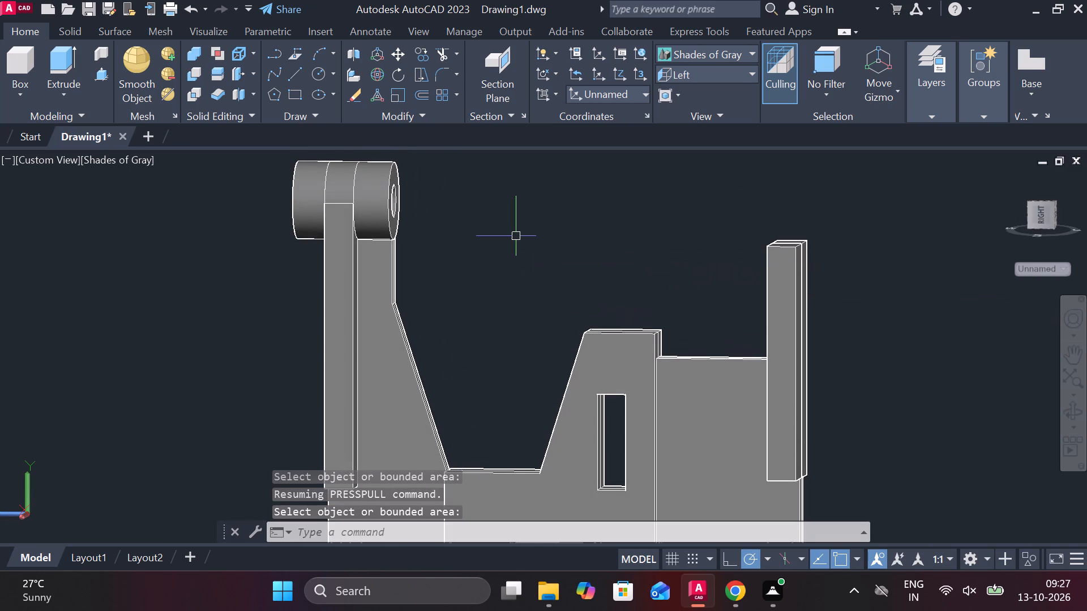
Draw a straight line from the hole's centre on the rib-side boss face along the boss axis, extending past the opposite upright.
key("l")
key("Return")
scroll(397, 213, "up", 3)
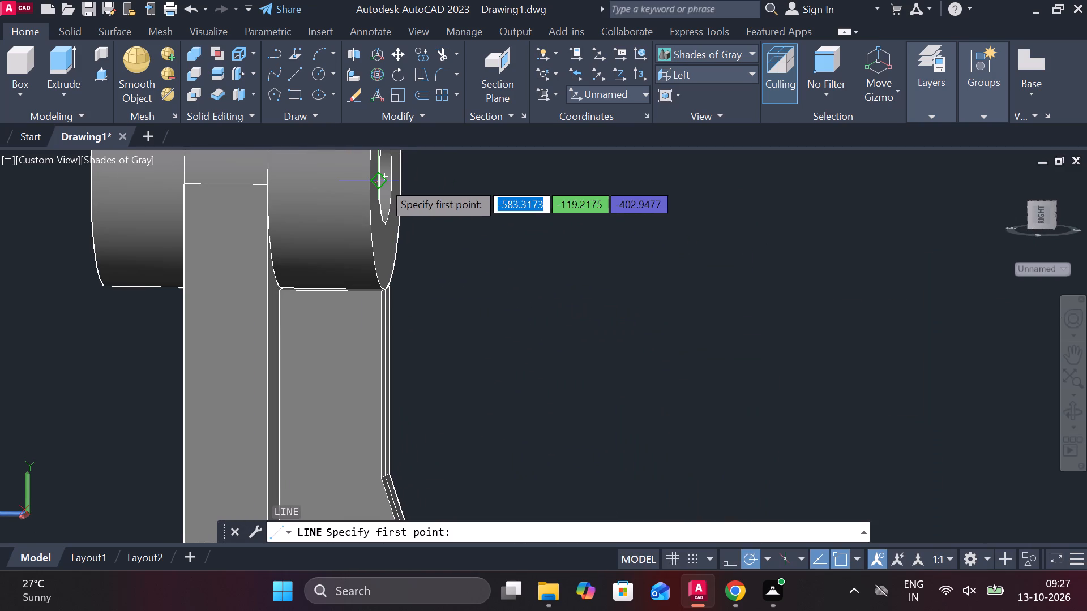
left_click(388, 174)
scroll(663, 185, "down", 3)
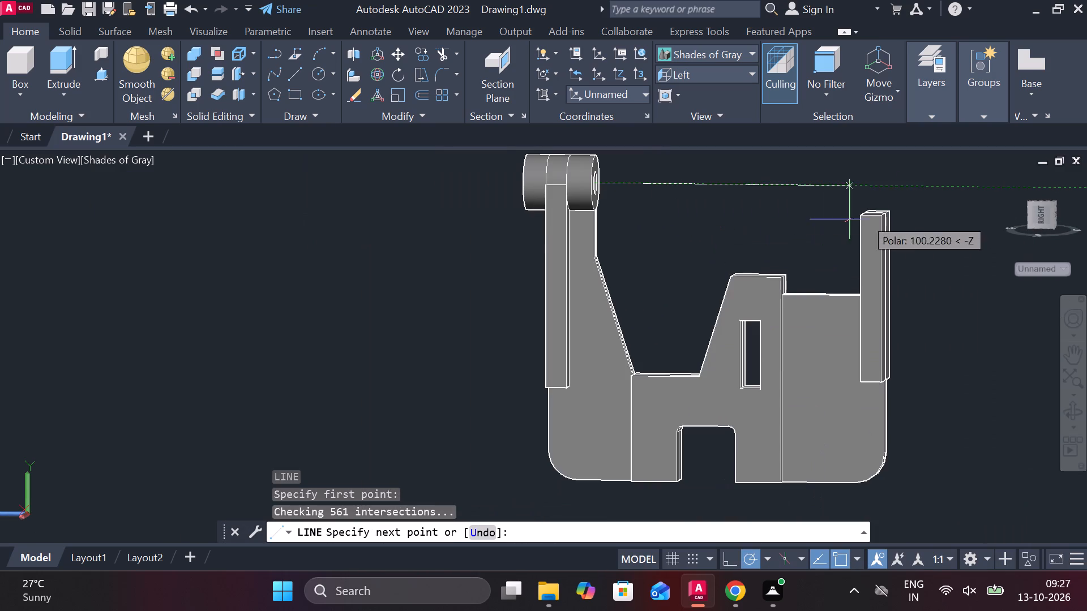
left_click(930, 217)
scroll(797, 295, "down", 1)
middle_click_drag(797, 295, 703, 322, "shift")
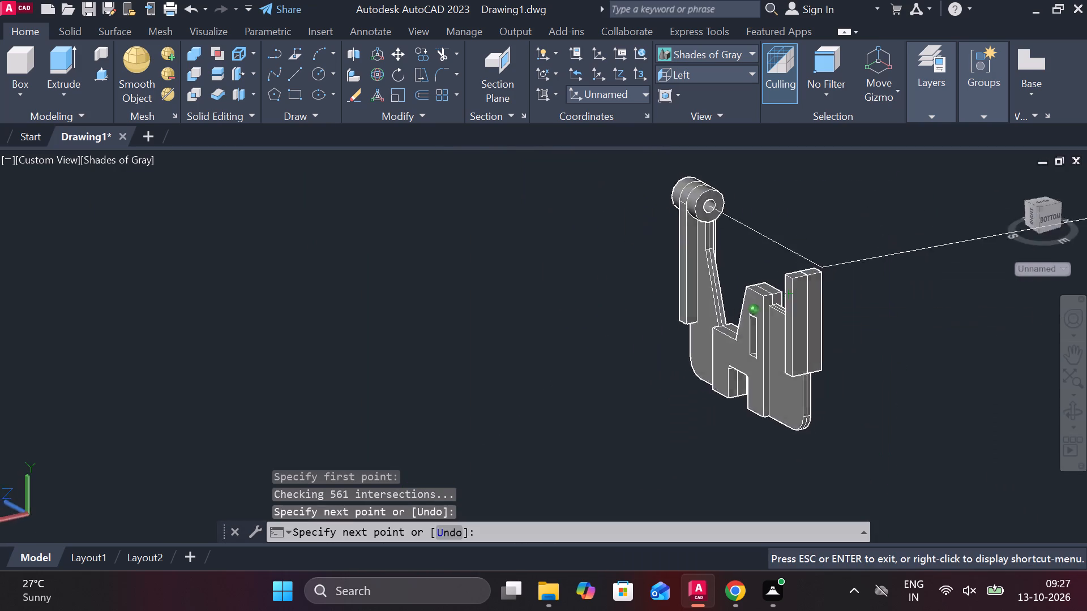
middle_click_drag(703, 322, 660, 321, "shift")
scroll(653, 313, "up", 2)
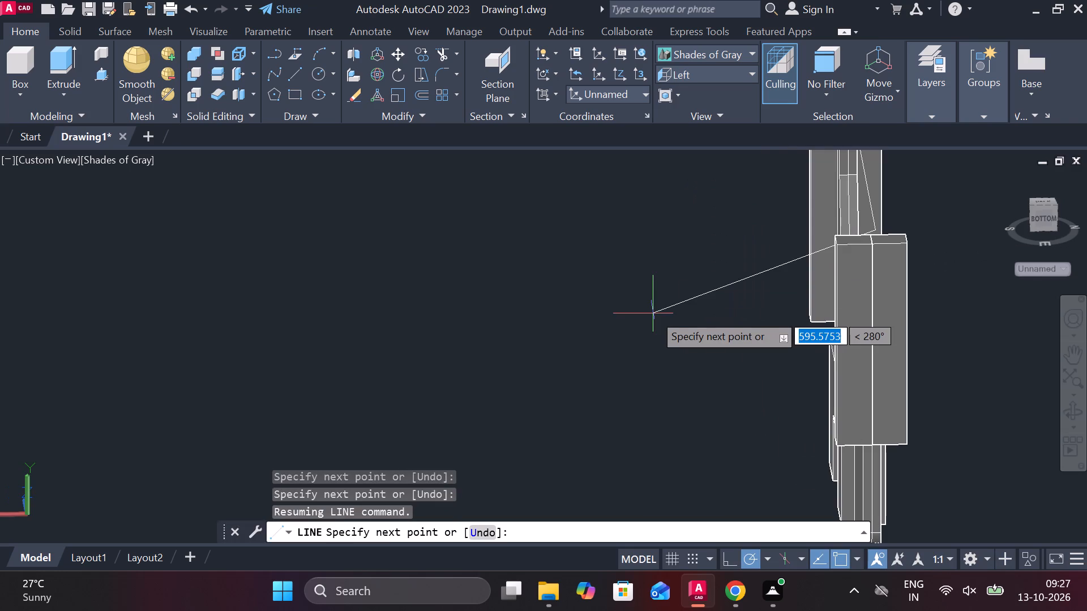
key("ctrl+z")
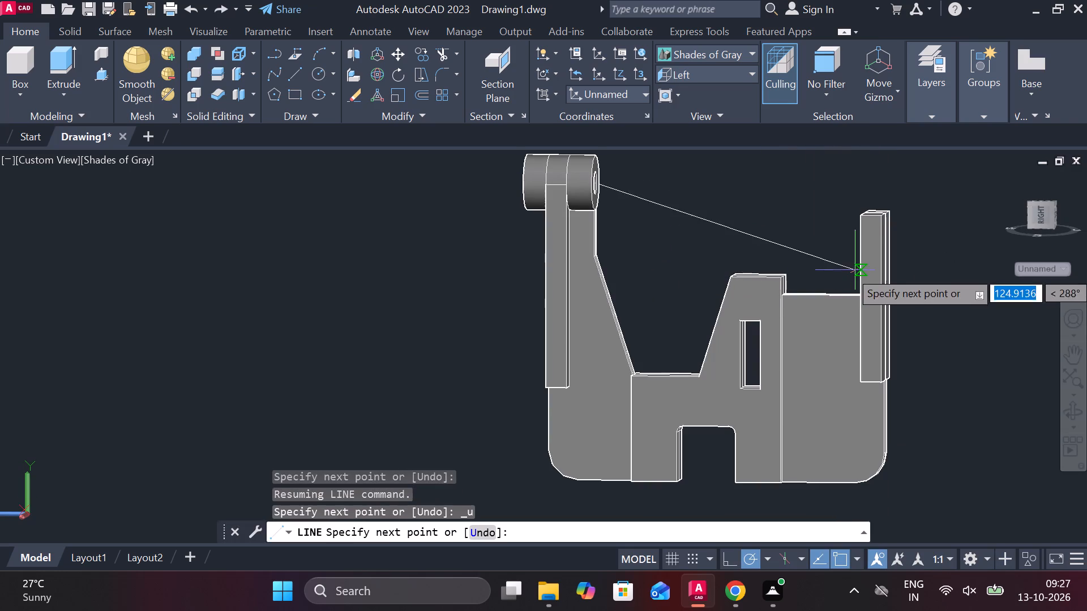
middle_click_drag(901, 177, 645, 213)
left_click(797, 203)
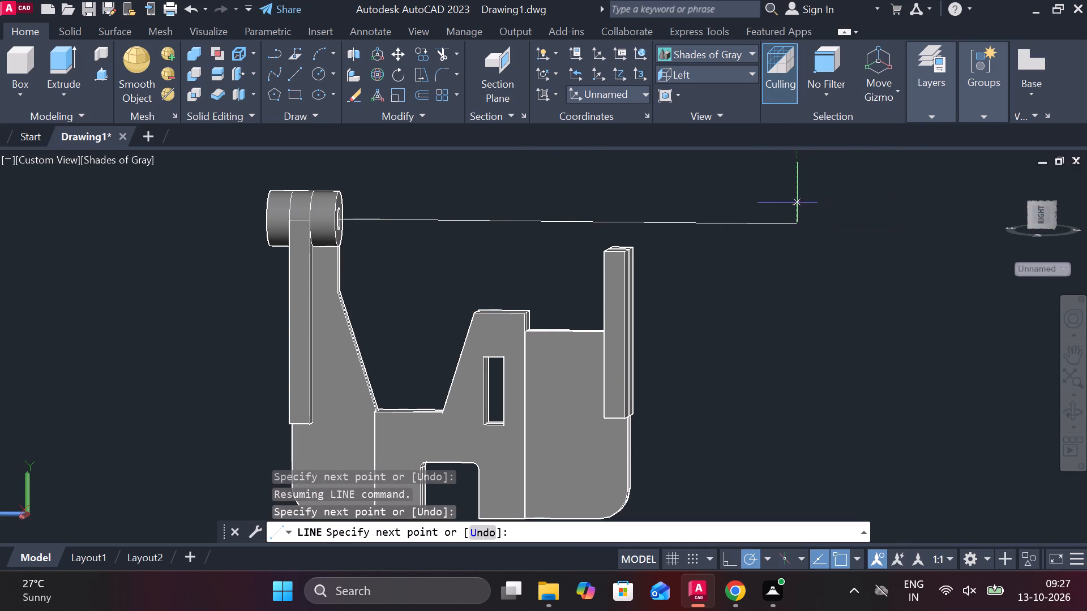
key("Escape")
Examine how the axis line runs relative to the top of the opposite upright.
scroll(820, 217, "down", 1)
middle_click_drag(820, 217, 815, 217, "shift")
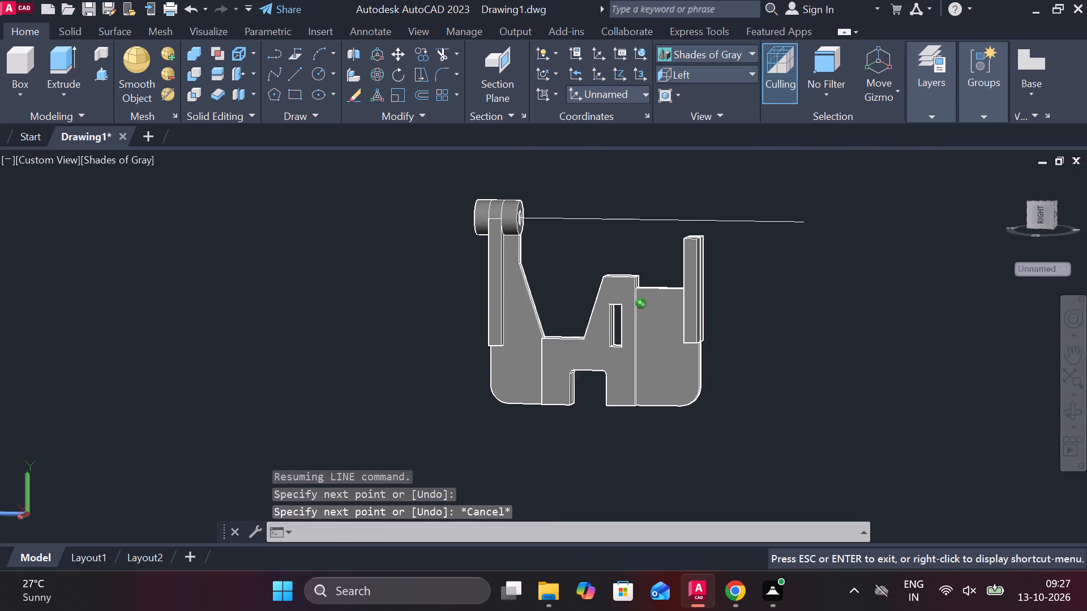
middle_click_drag(815, 217, 669, 356, "shift")
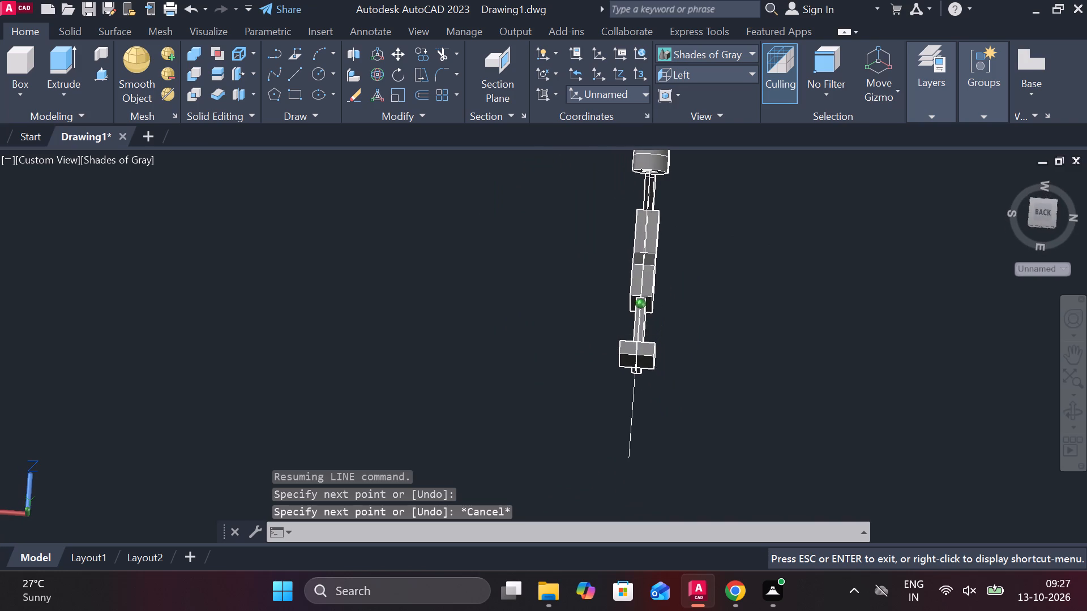
middle_click_drag(669, 356, 712, 246, "shift")
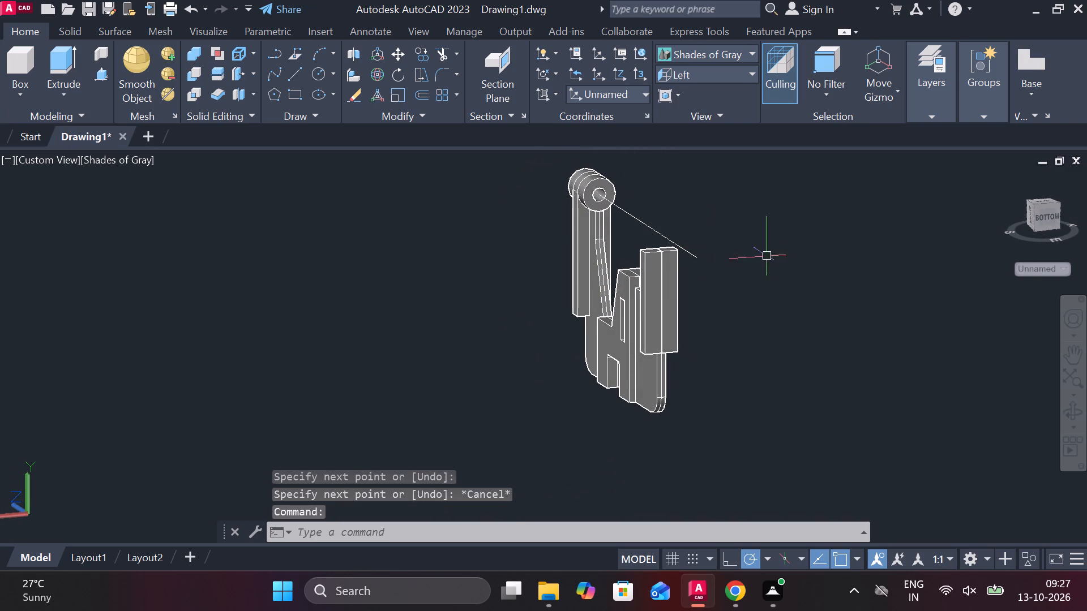
scroll(744, 274, "up", 2)
middle_click_drag(742, 266, 837, 255, "shift")
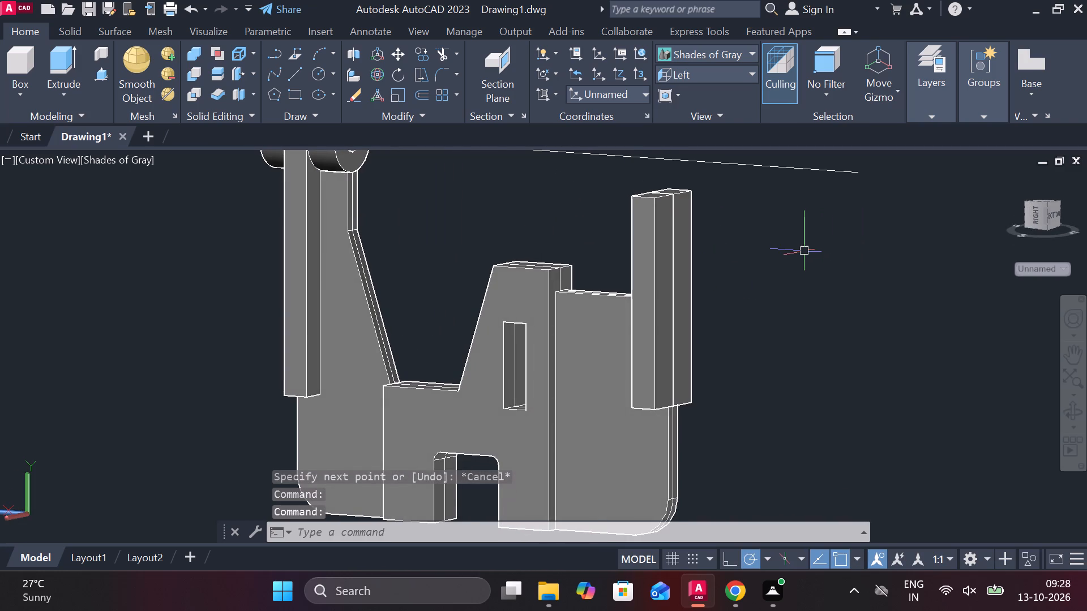
middle_click_drag(804, 251, 738, 295)
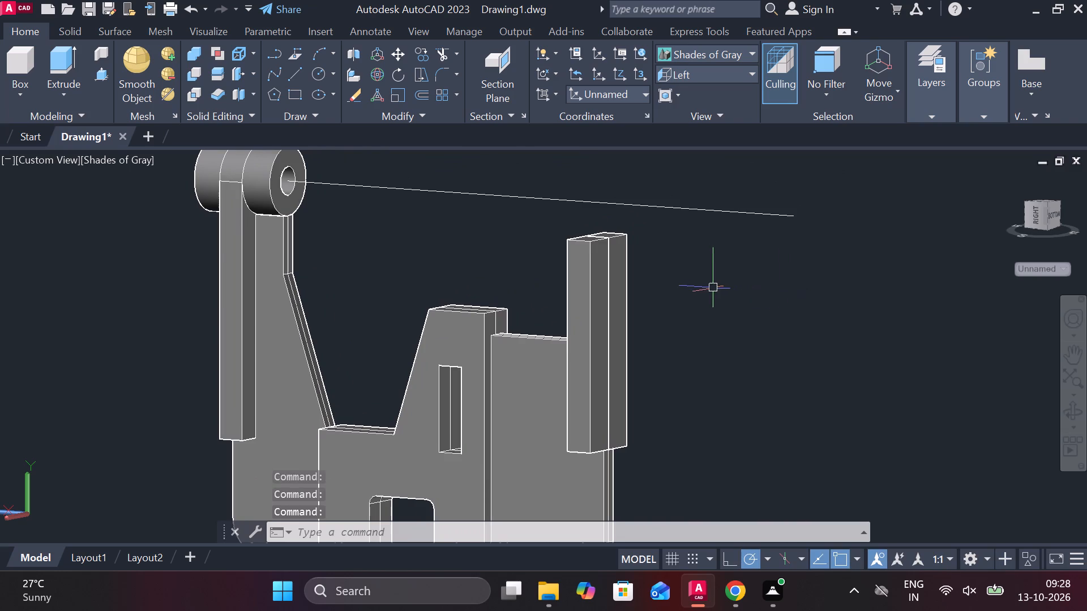
scroll(673, 263, "up", 1)
scroll(705, 273, "down", 1)
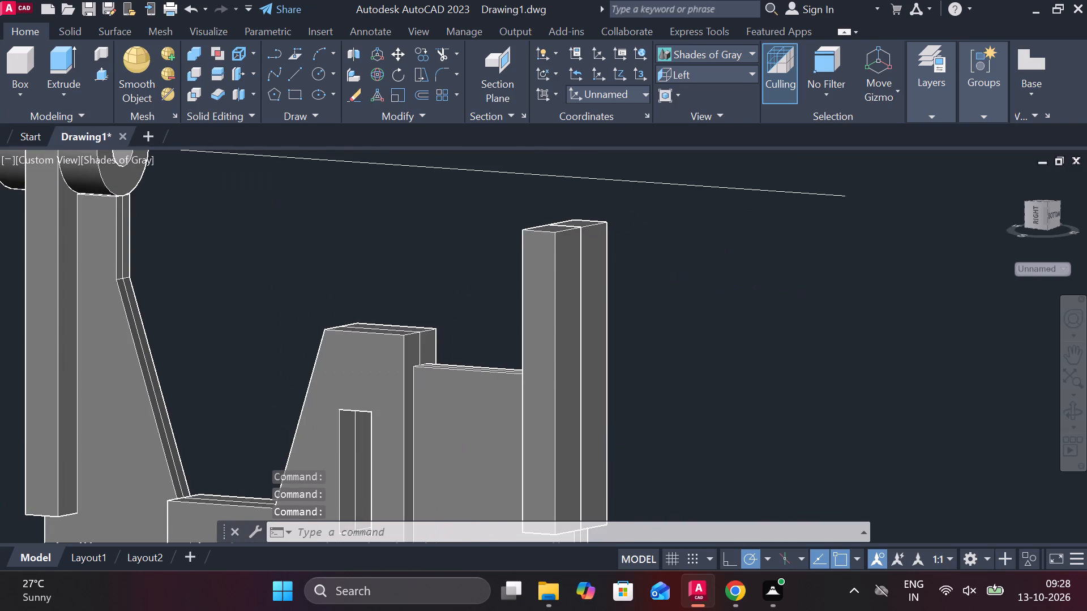
Draw a 12-unit vertical line upward from the midpoint of the opposite upright's top front edge.
middle_click_drag(709, 274, 677, 274, "shift")
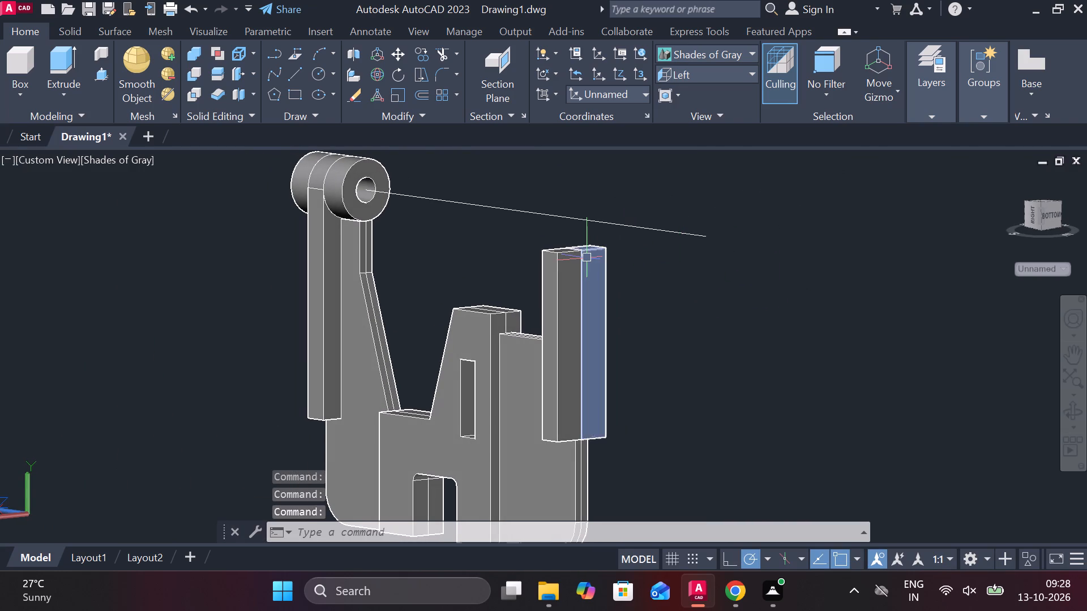
scroll(583, 253, "up", 2)
key("l")
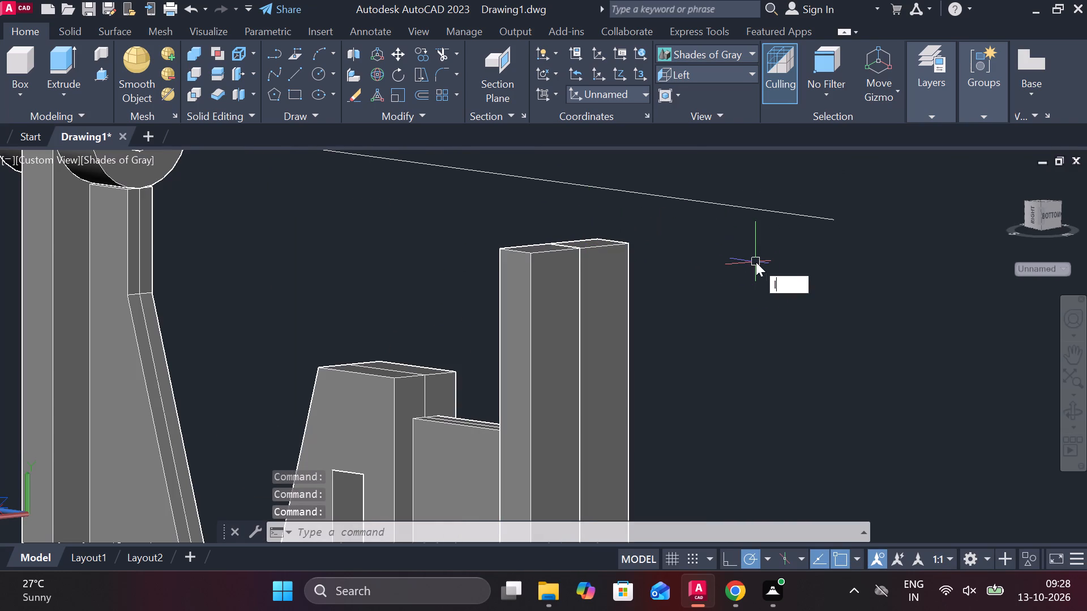
key("Return")
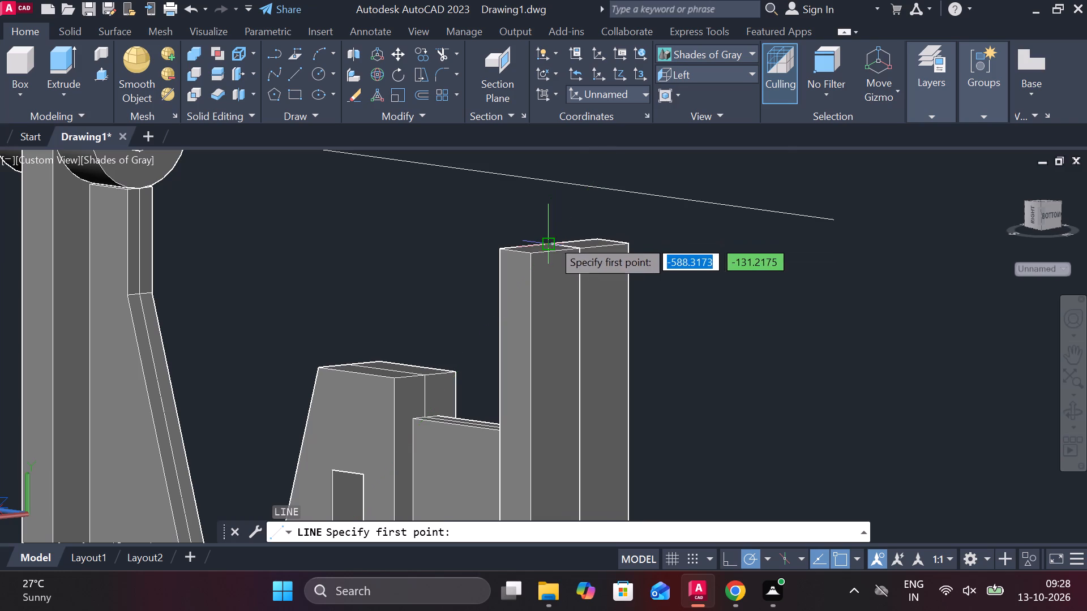
scroll(555, 238, "up", 2)
left_click(553, 249)
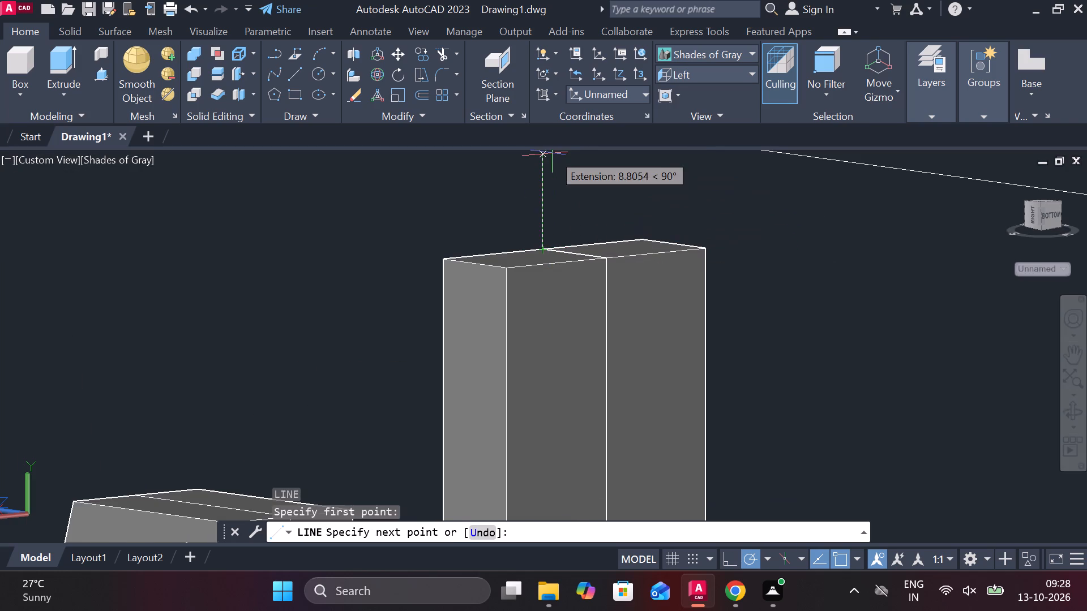
middle_click_drag(558, 158, 565, 326)
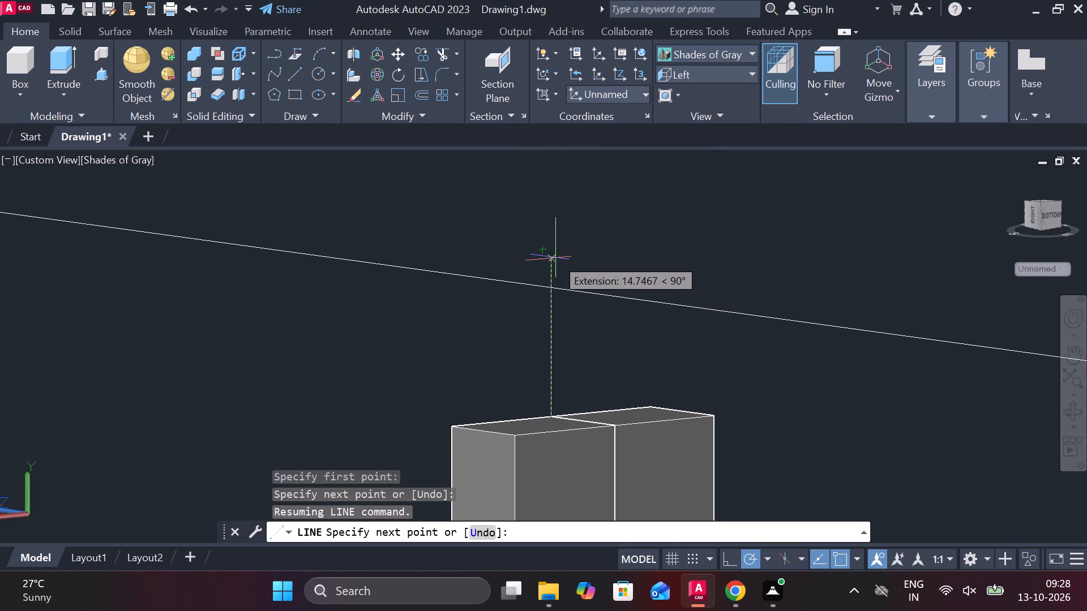
type("12")
key("space")
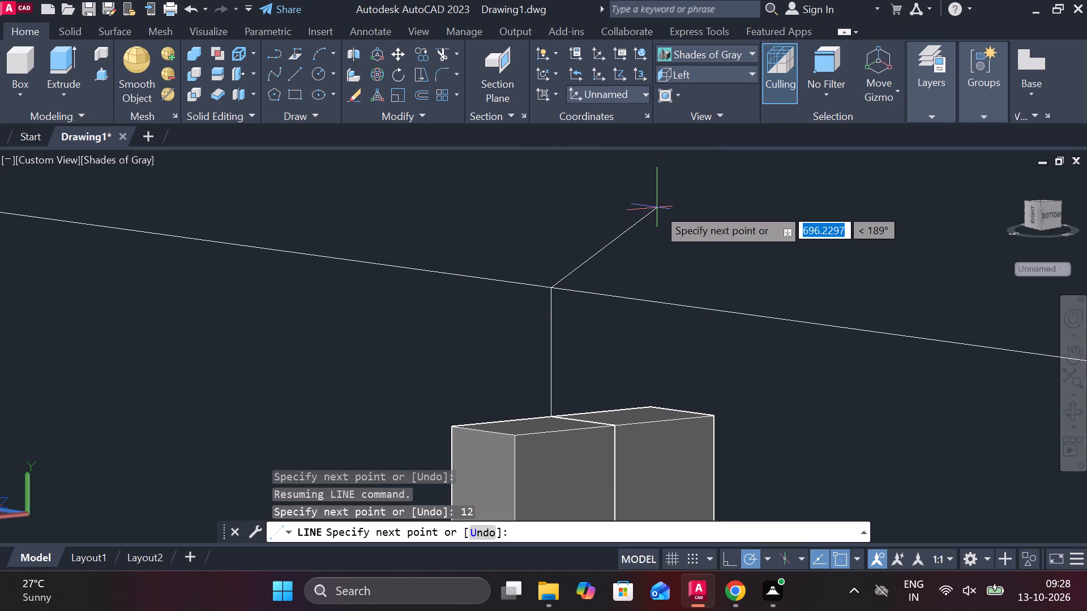
key("Escape")
Draw a diameter 24 circle centred on the upper end of the 12-unit vertical line.
type("c")
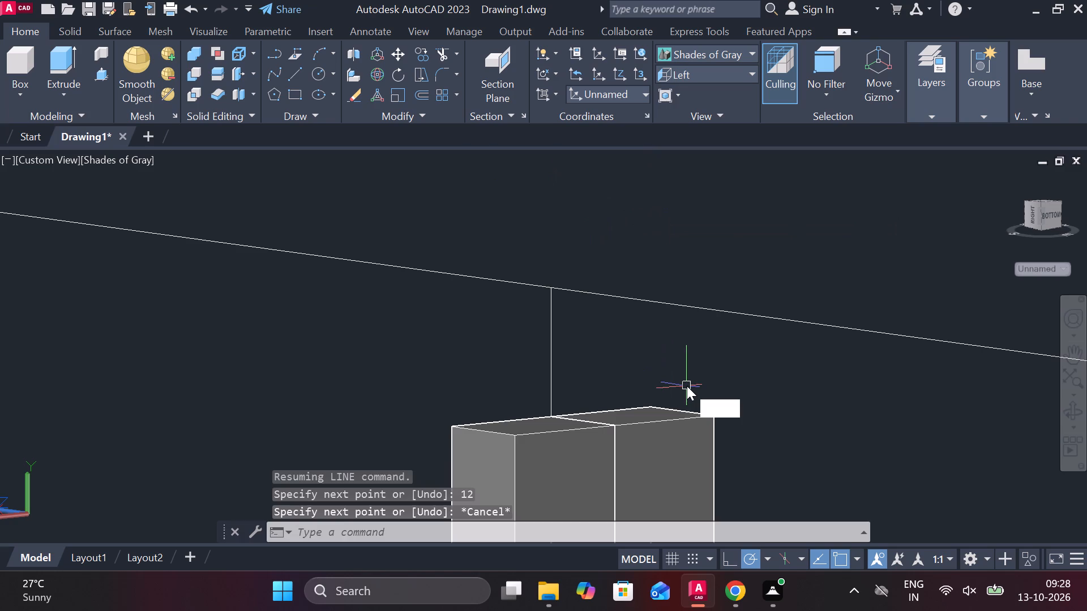
key("space")
left_click(551, 285)
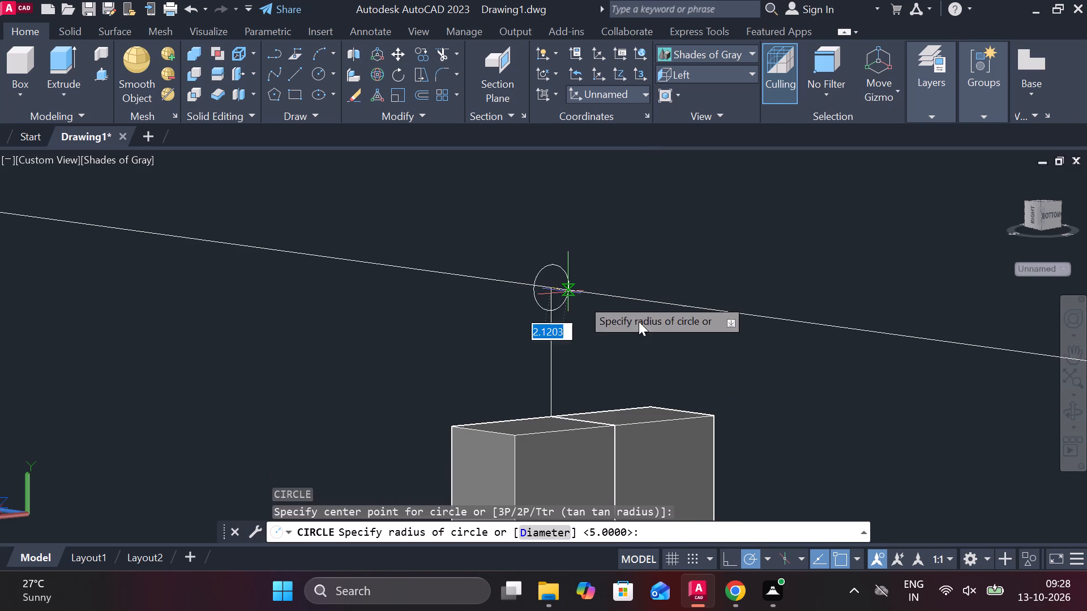
scroll(664, 322, "down", 1)
middle_click_drag(666, 322, 709, 320, "shift")
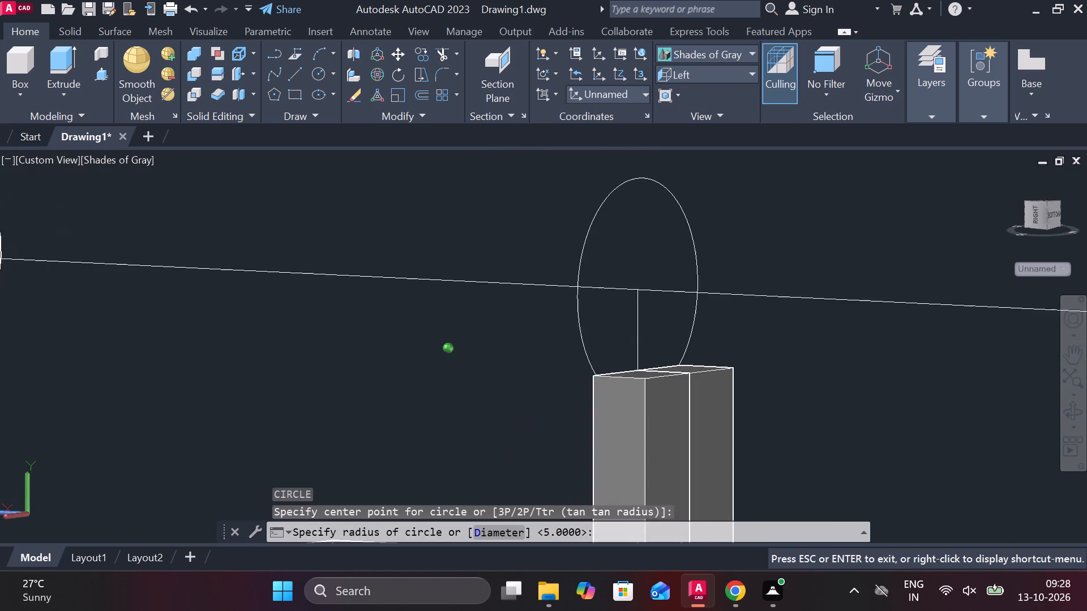
middle_click_drag(709, 320, 816, 326, "shift")
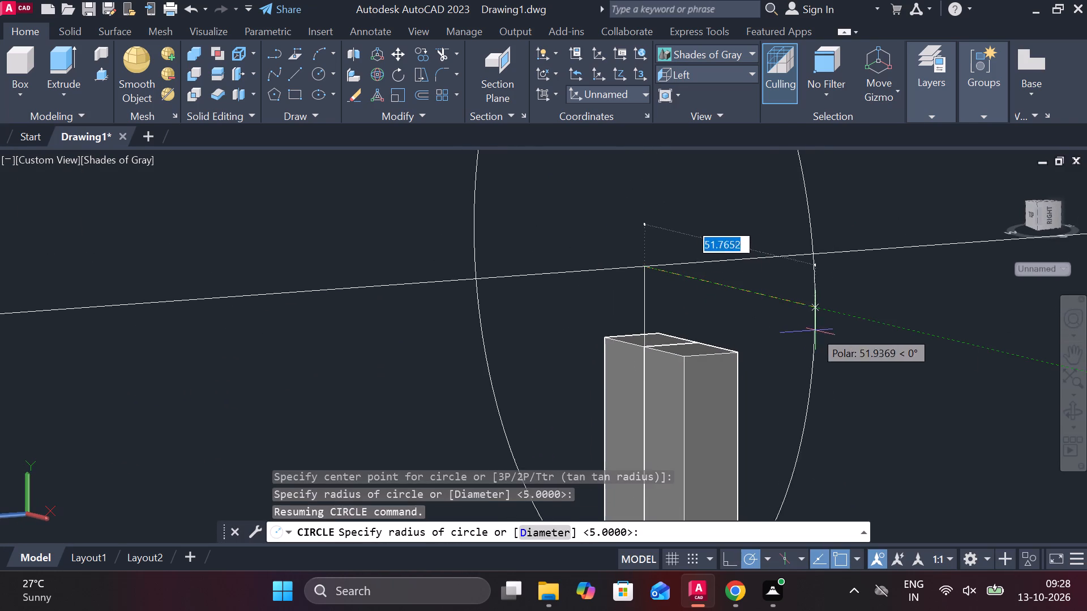
type("d 24")
key("space")
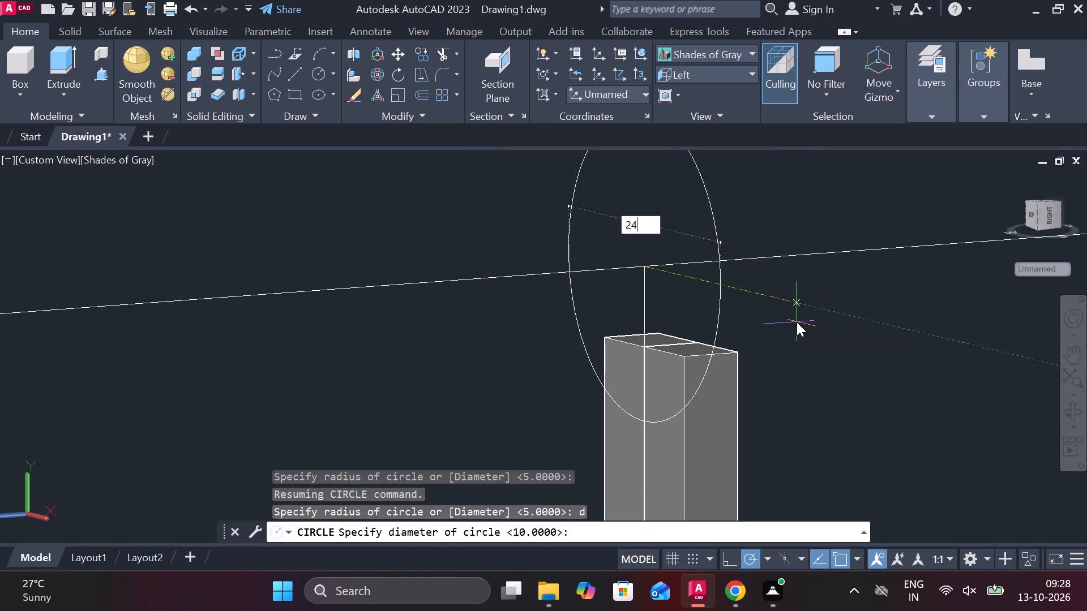
scroll(712, 330, "up", 1)
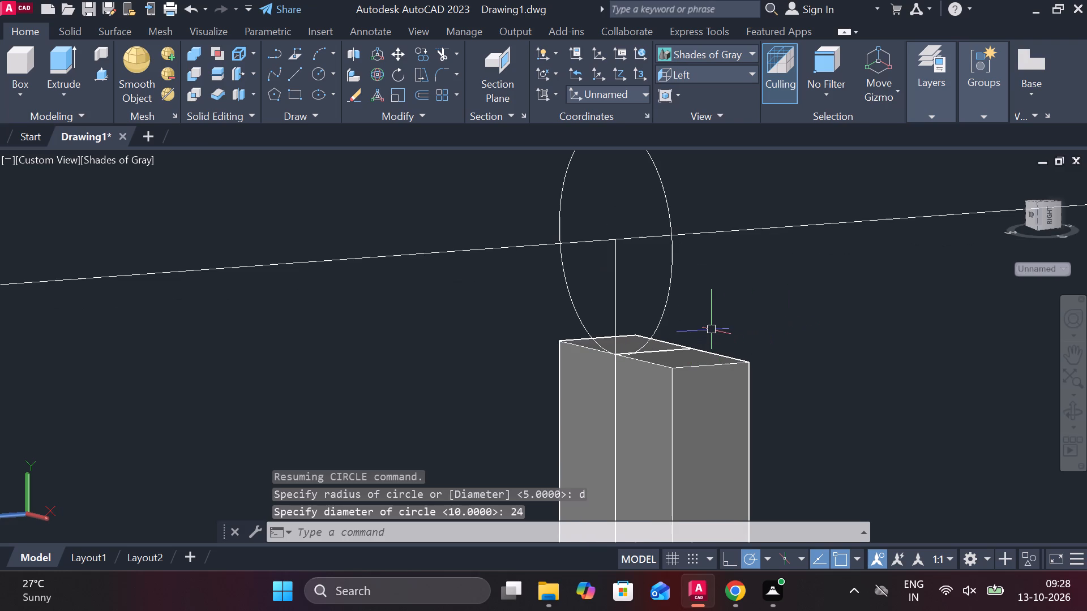
key("Escape")
Draw connected lines from one side quadrant of the circle down to the upright's top corner, across its top edge, and up to the opposite quadrant.
key("l")
key("Return")
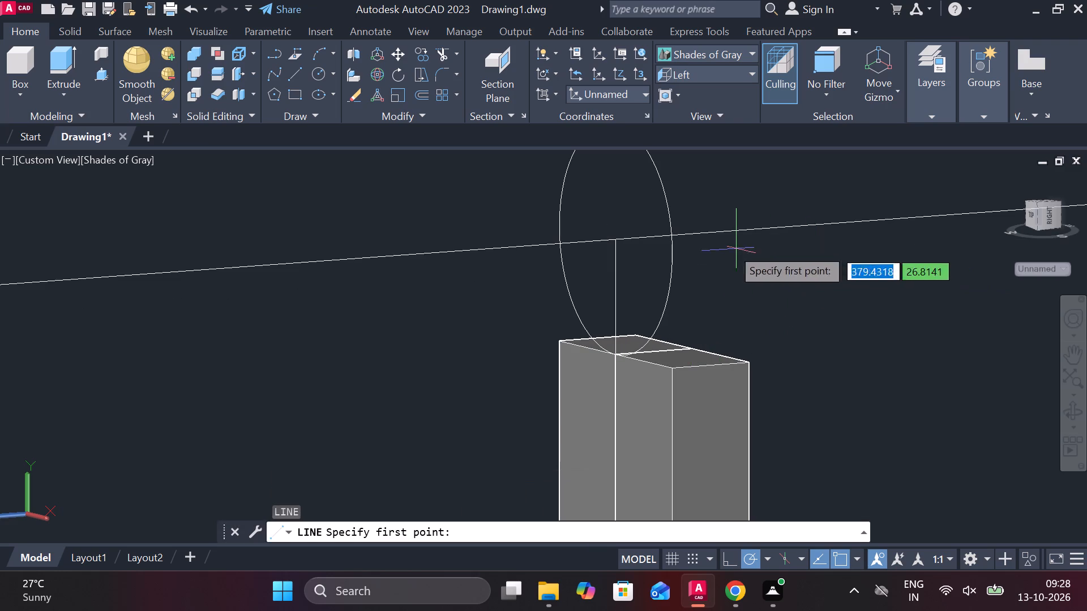
scroll(701, 281, "down", 1)
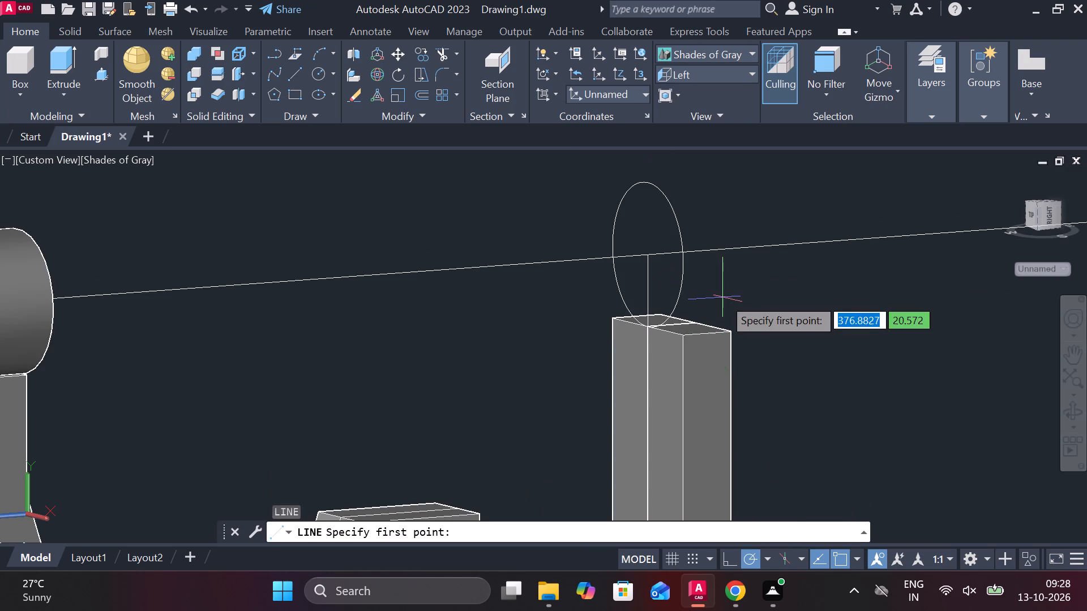
middle_click_drag(757, 300, 814, 297, "shift")
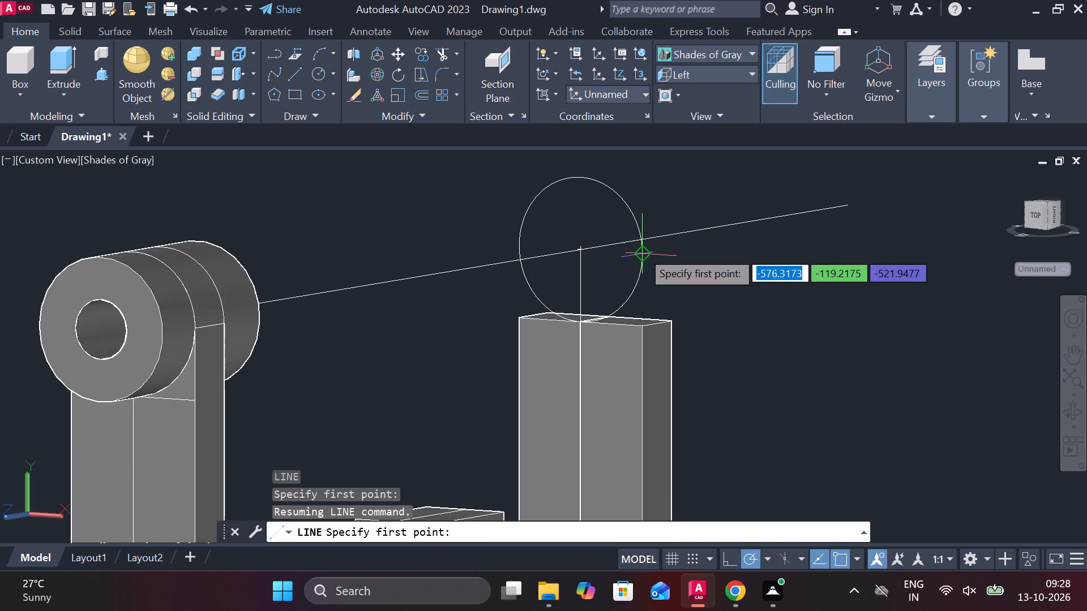
left_click(641, 249)
left_click(640, 324)
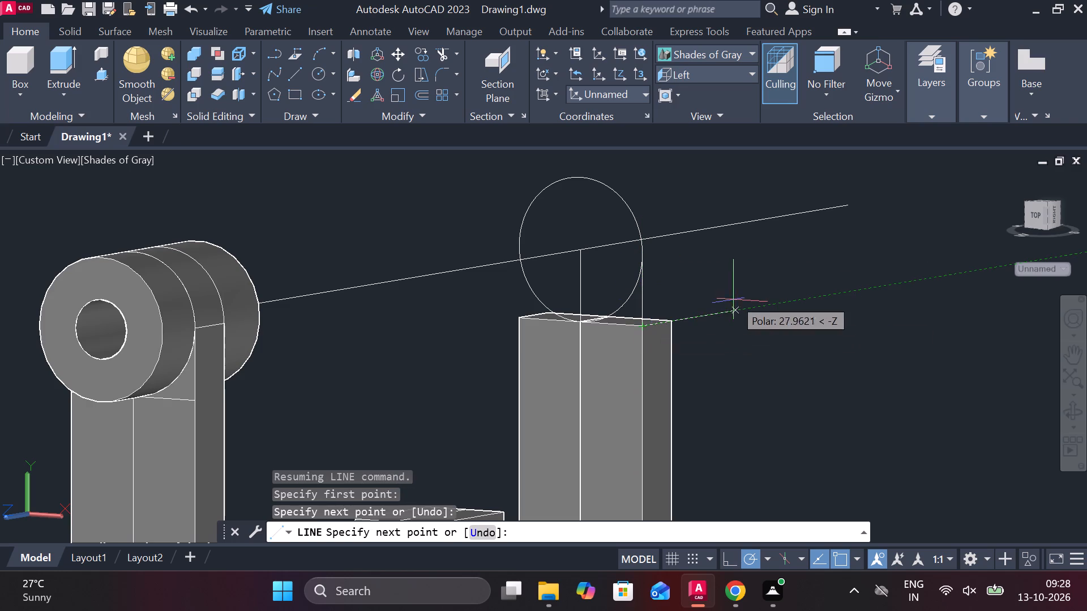
left_click(514, 315)
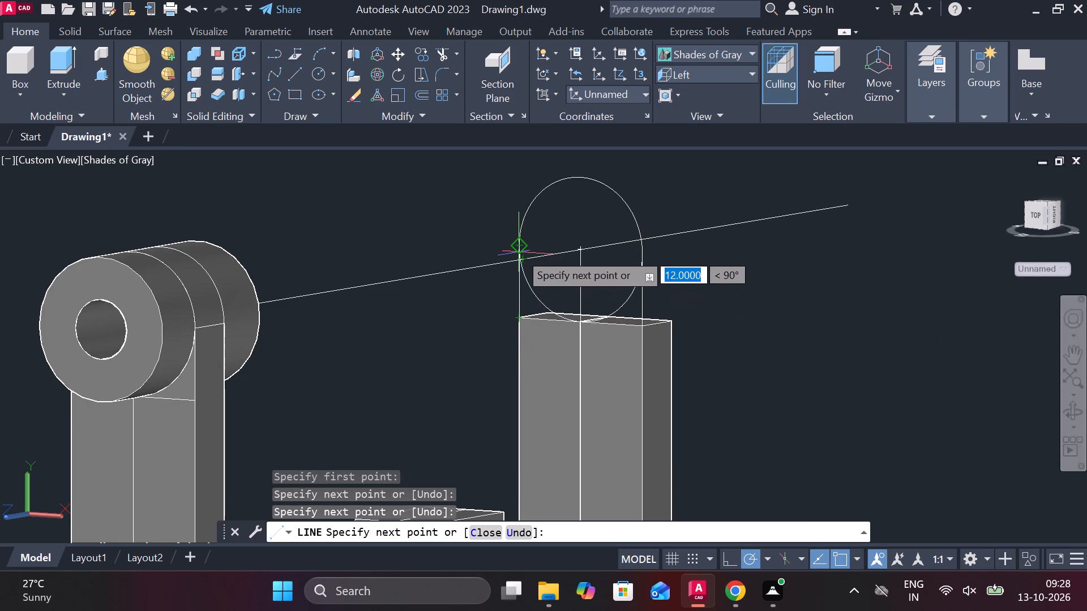
left_click(519, 252)
key("Escape")
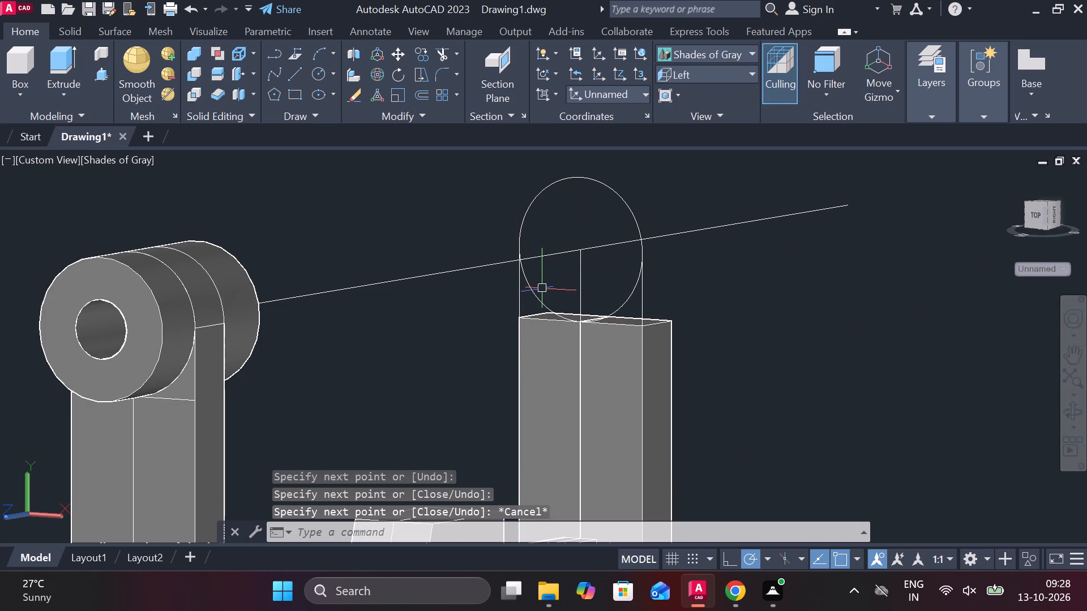
Trim away the lower half of the circle between the two vertical side lines, leaving the upper arc.
type("tr")
key("space")
left_click(542, 299)
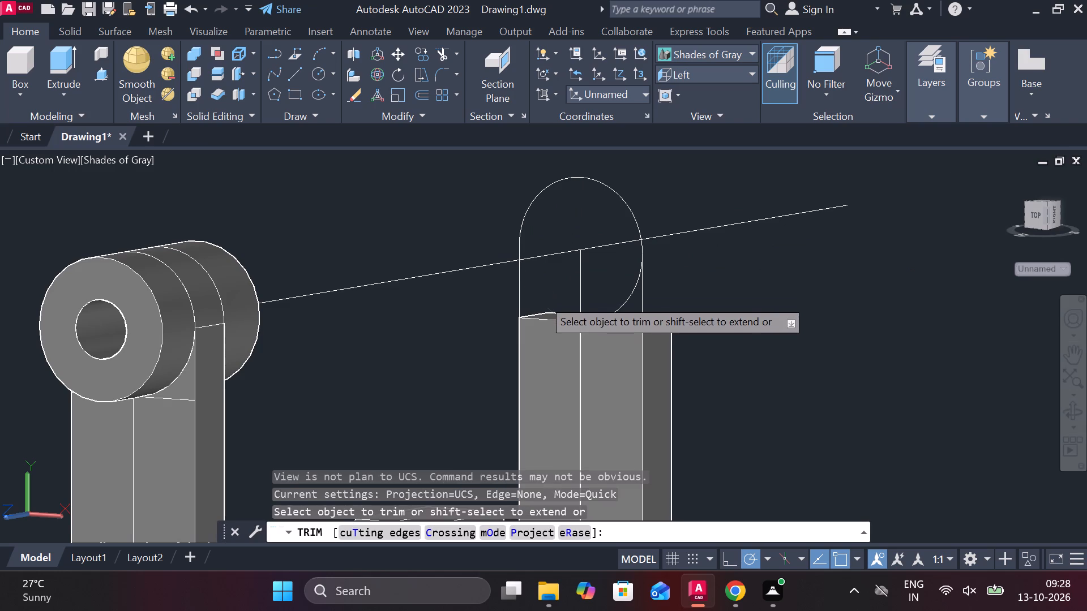
left_click(628, 300)
scroll(604, 315, "up", 3)
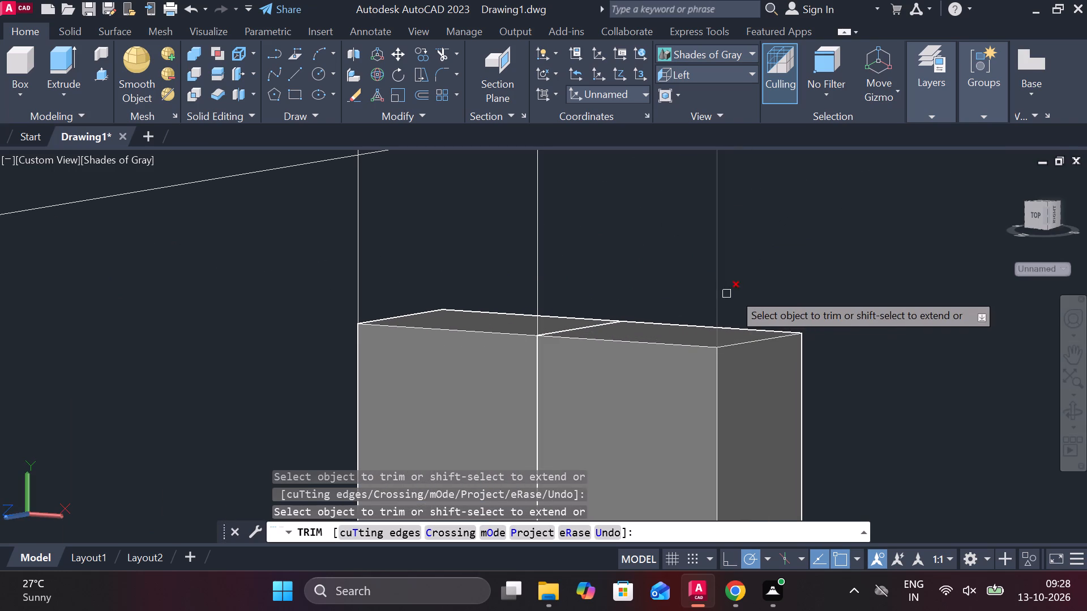
key("Escape")
Erase the long hole-axis line and the 12-unit vertical centre line above the opposite upright.
scroll(344, 223, "down", 2)
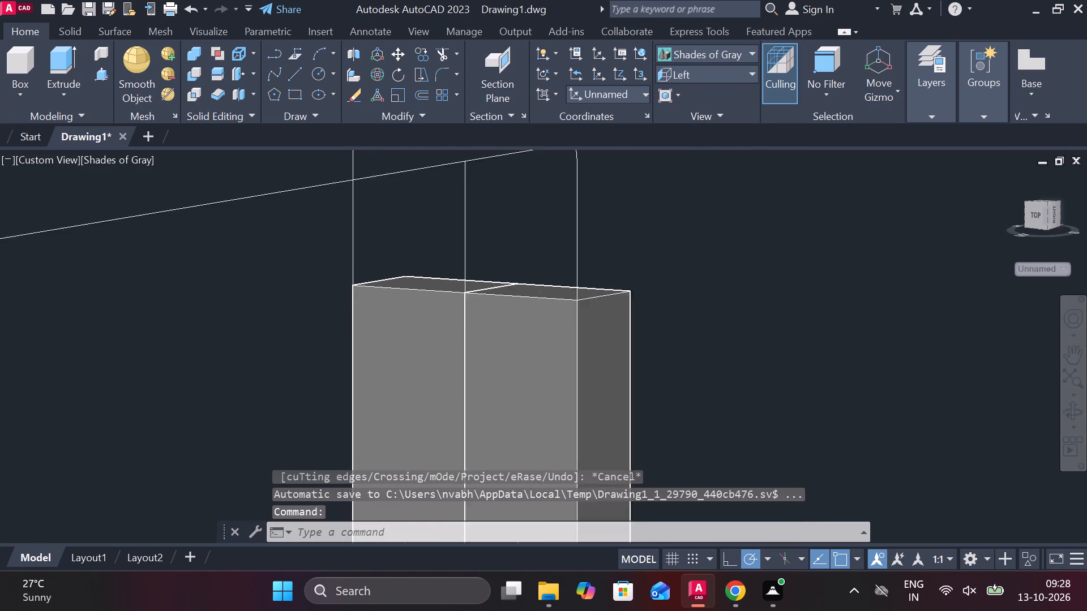
left_click(268, 208)
type("e")
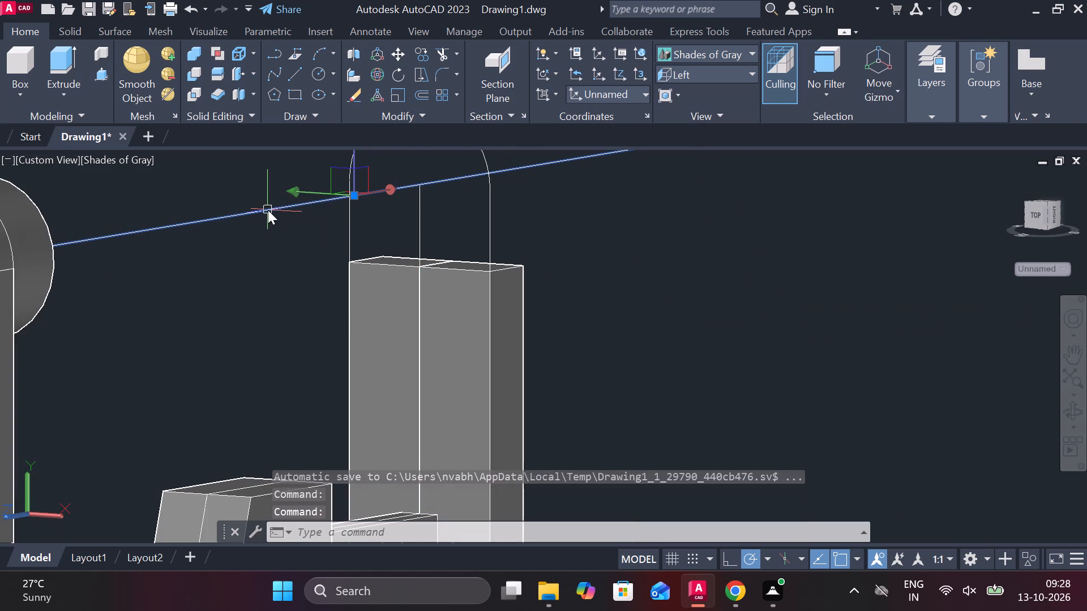
key("space")
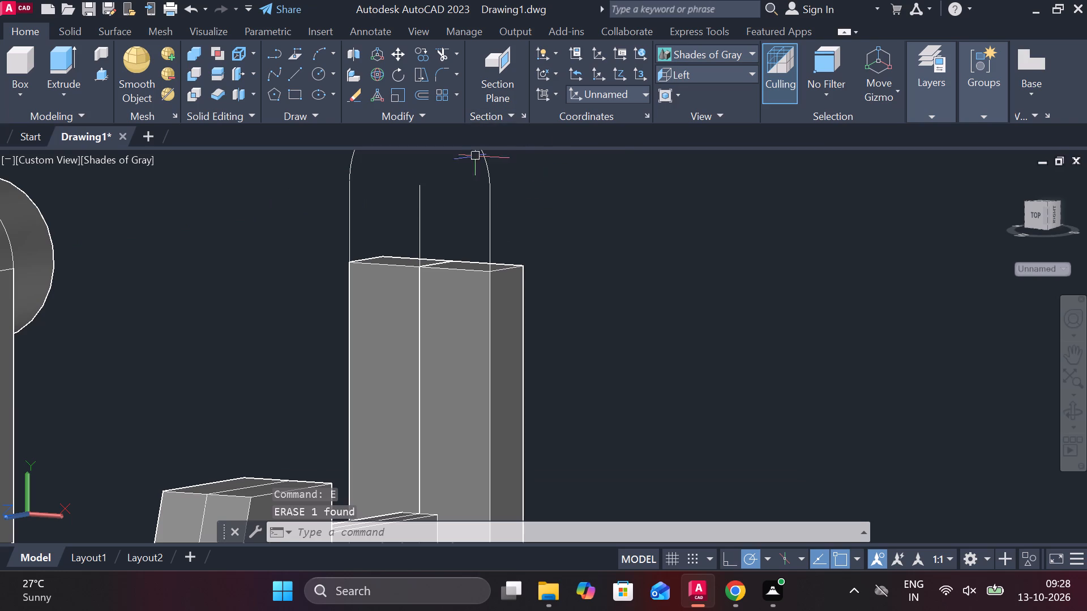
left_click(421, 197)
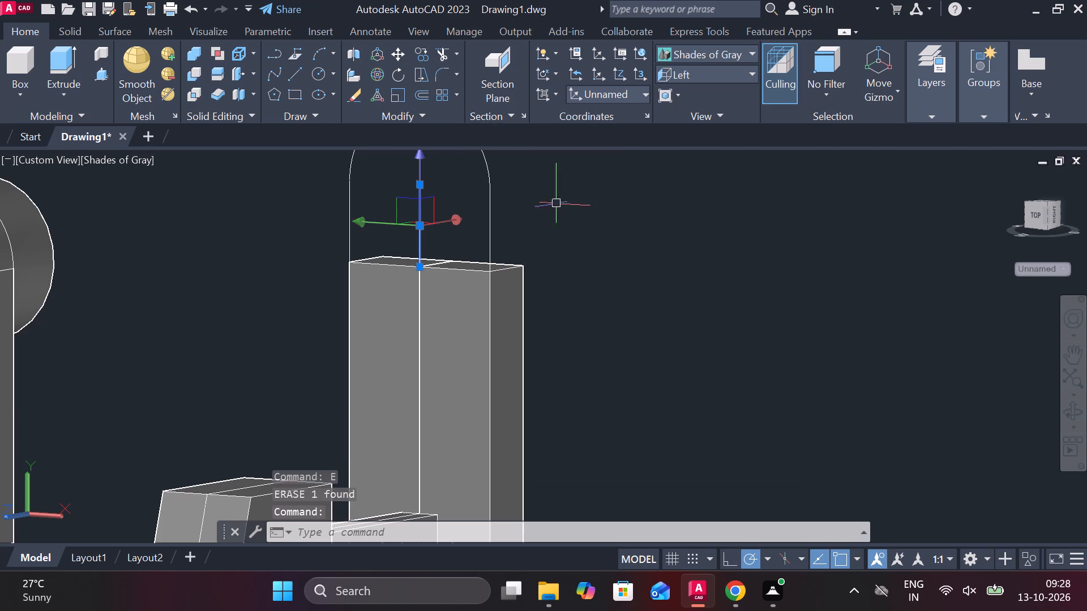
type("e")
key("space")
In the 2D Wireframe visual style, join the base line, both side lines and the arc into one closed polyline.
left_click(734, 51)
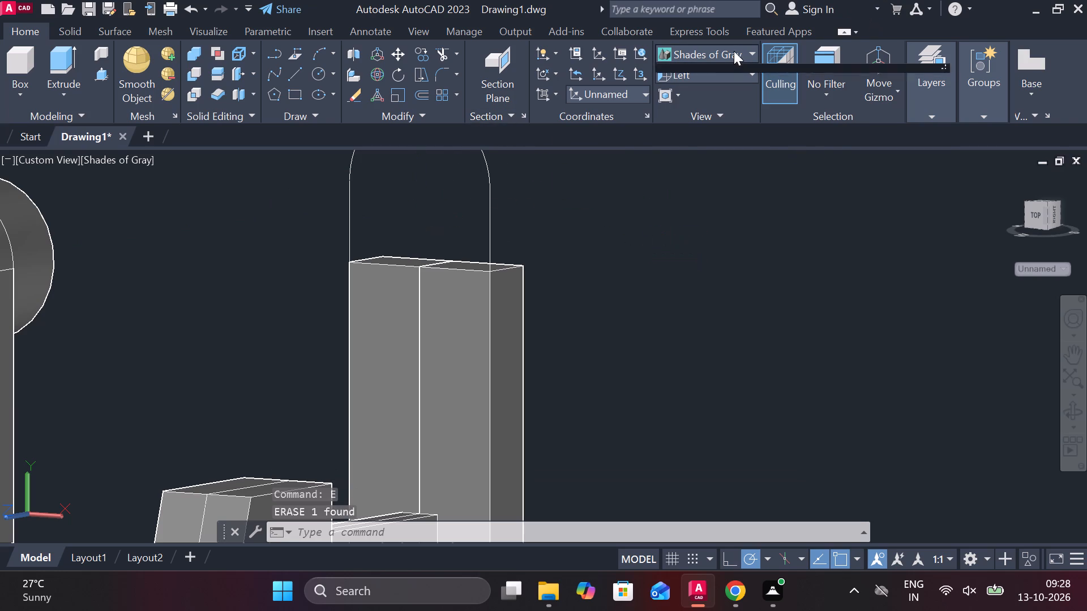
left_click(689, 74)
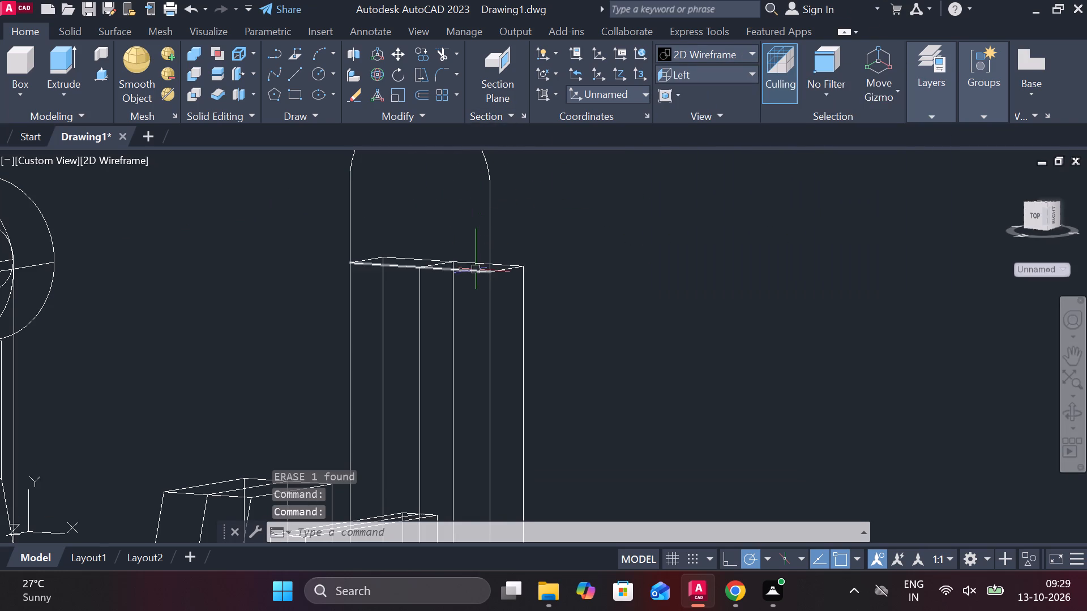
left_click(476, 269)
left_click(487, 201)
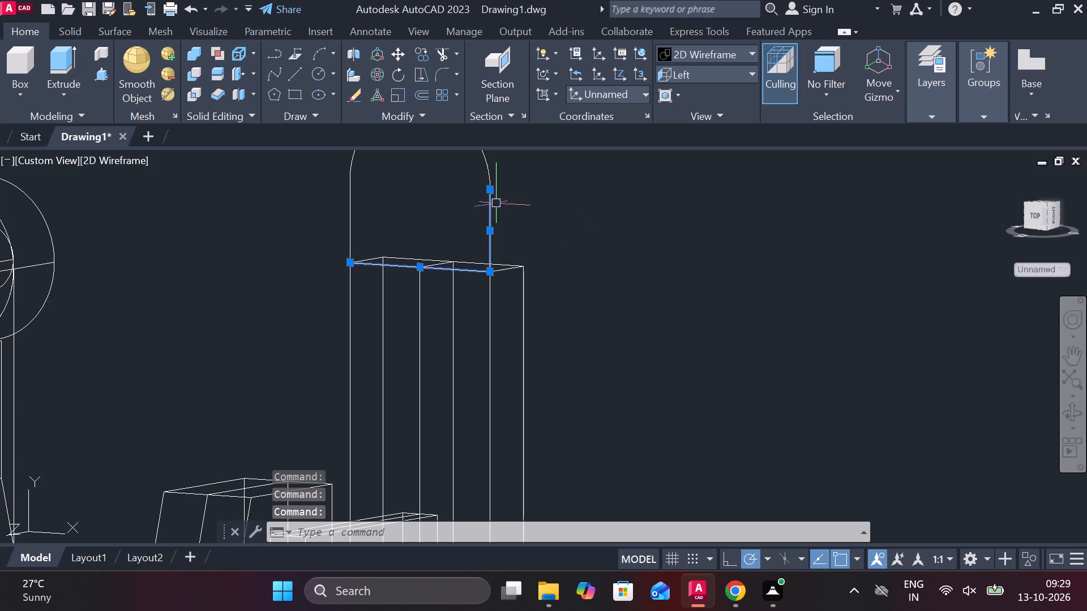
middle_click_drag(590, 226, 643, 335)
left_click(532, 246)
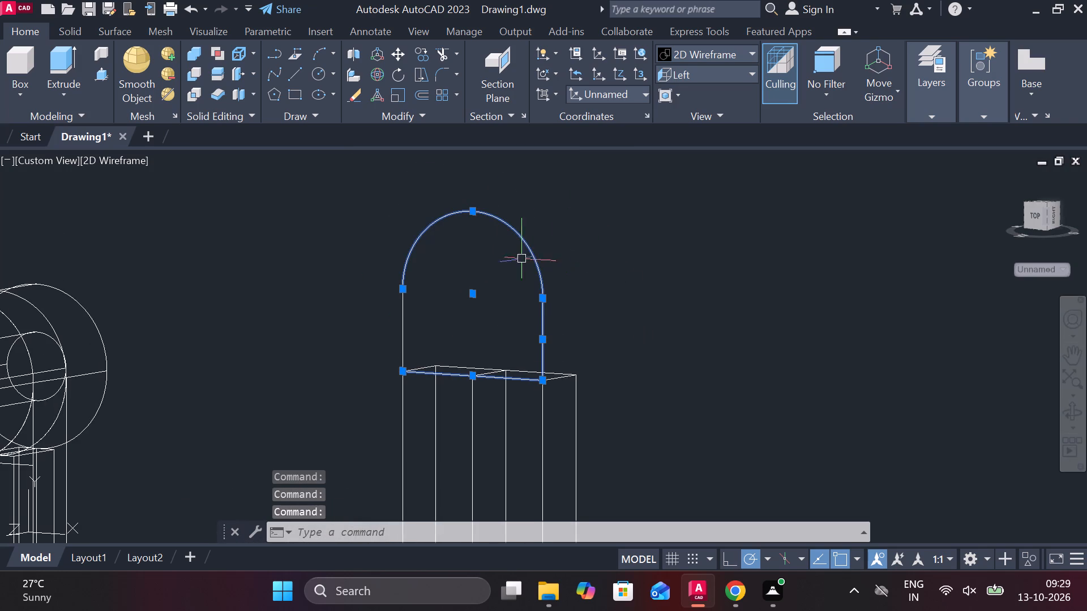
left_click(399, 321)
key("j")
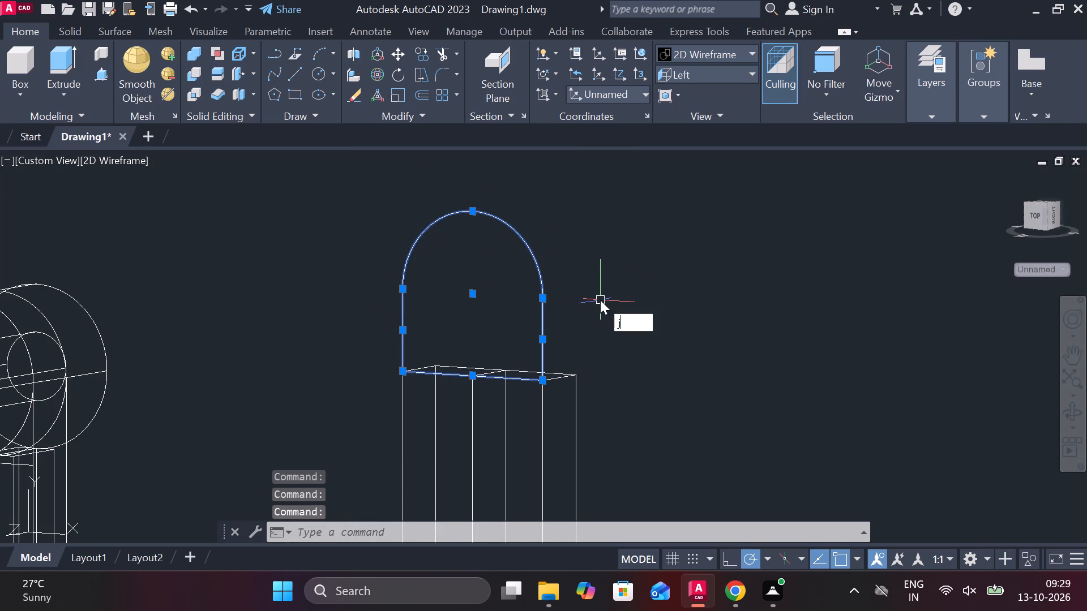
key("Return")
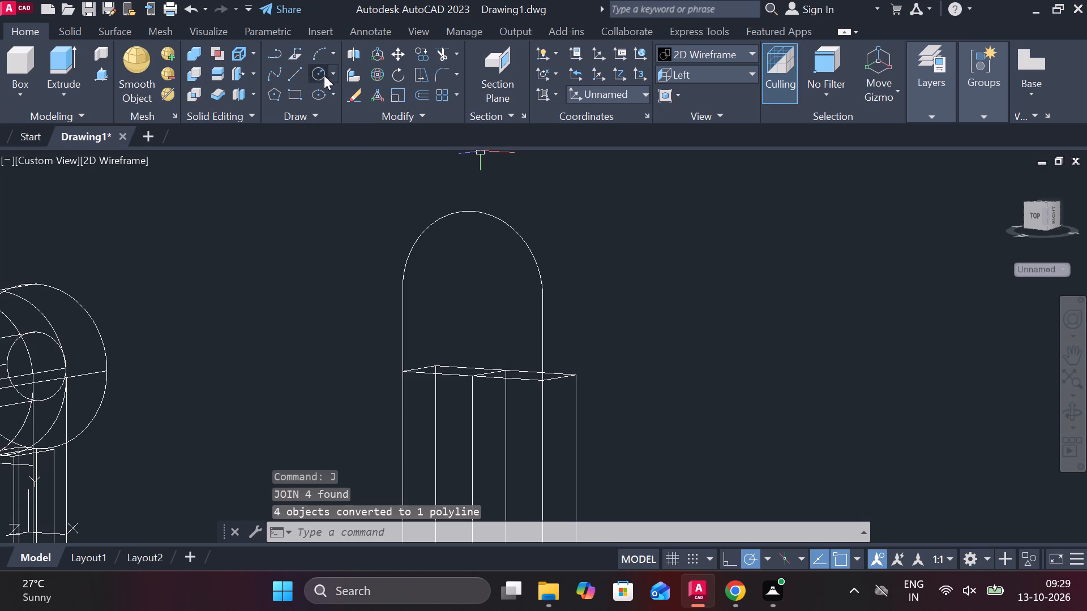
Press-pull the joined round-topped profile back to the upright's rear top corner so it matches the upright's thickness.
left_click(101, 74)
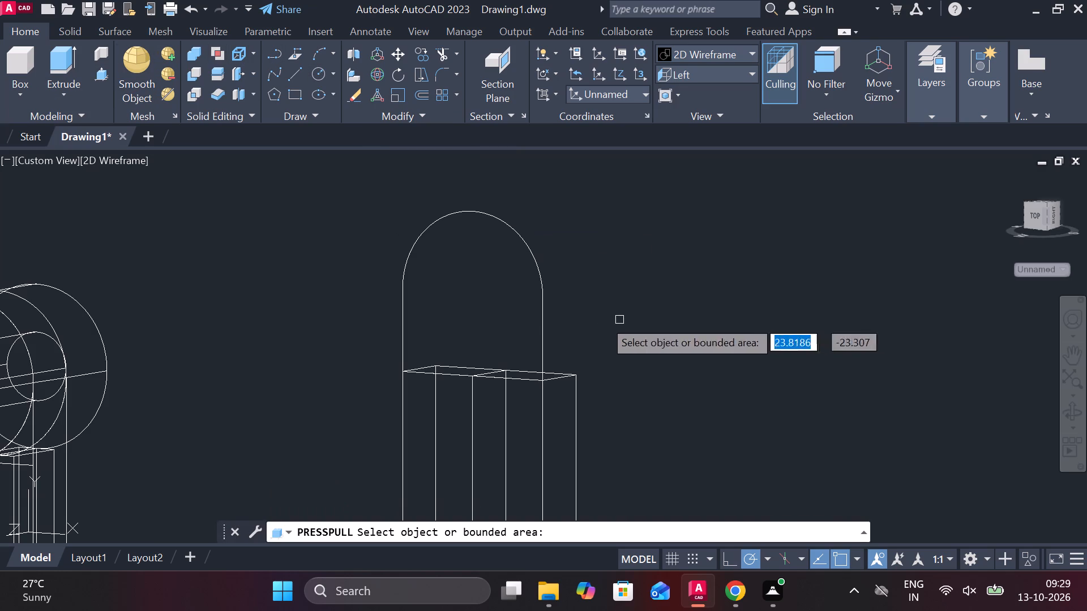
left_click(542, 313)
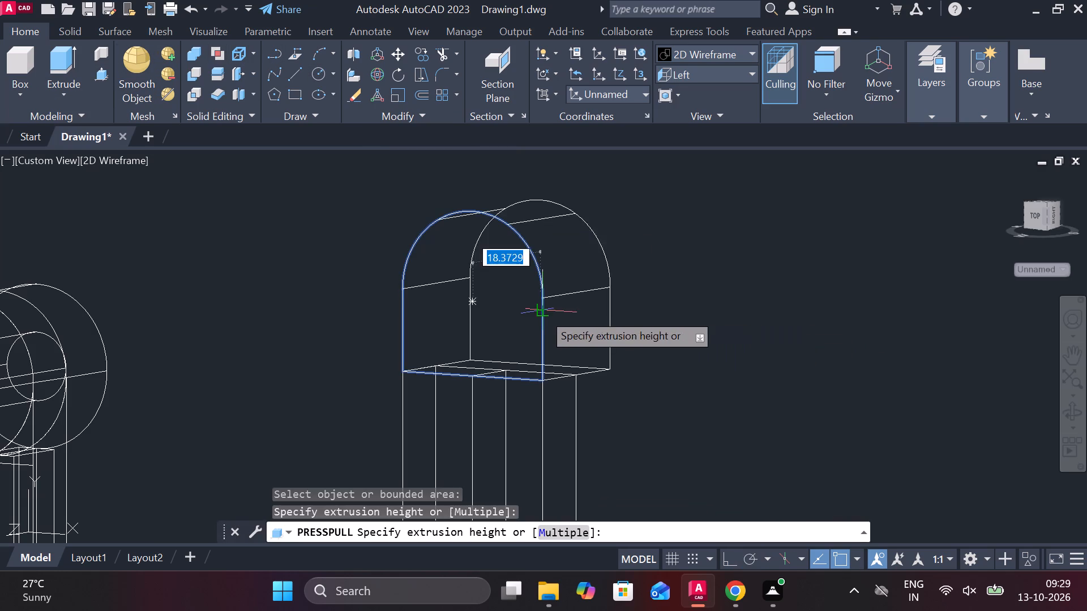
scroll(553, 376, "up", 2)
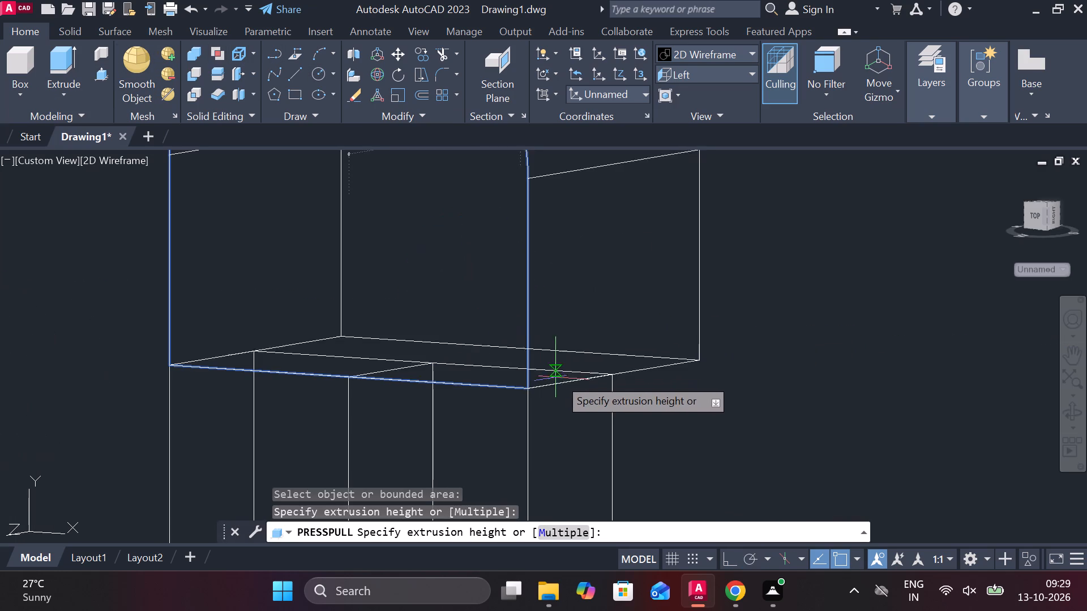
left_click(614, 379)
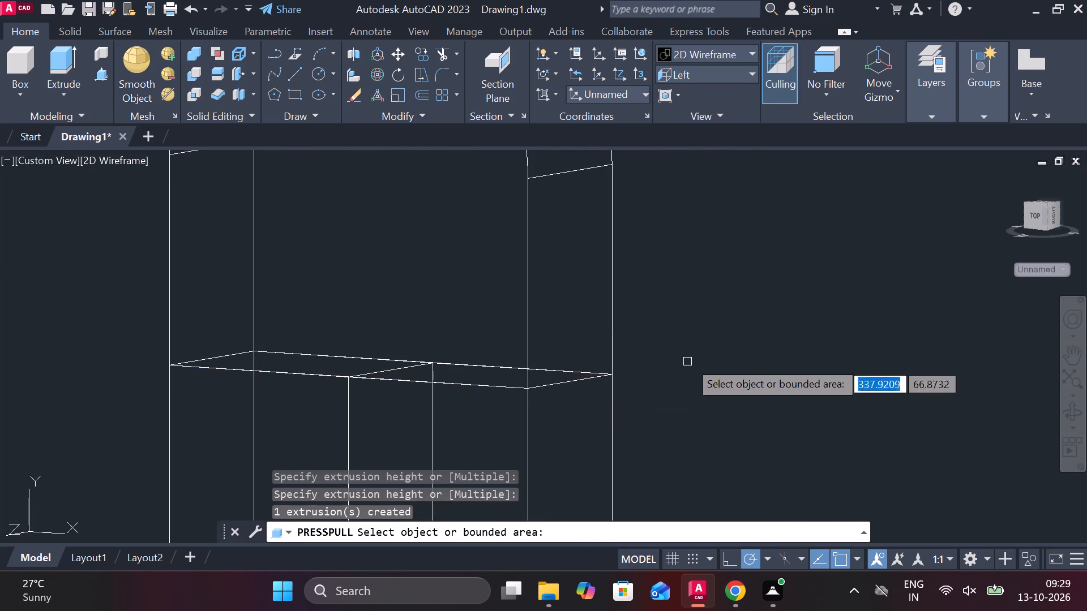
Switch the model to the Shades of Gray visual style with the opposite upright's rounded top in view.
key("Escape")
scroll(720, 348, "down", 2)
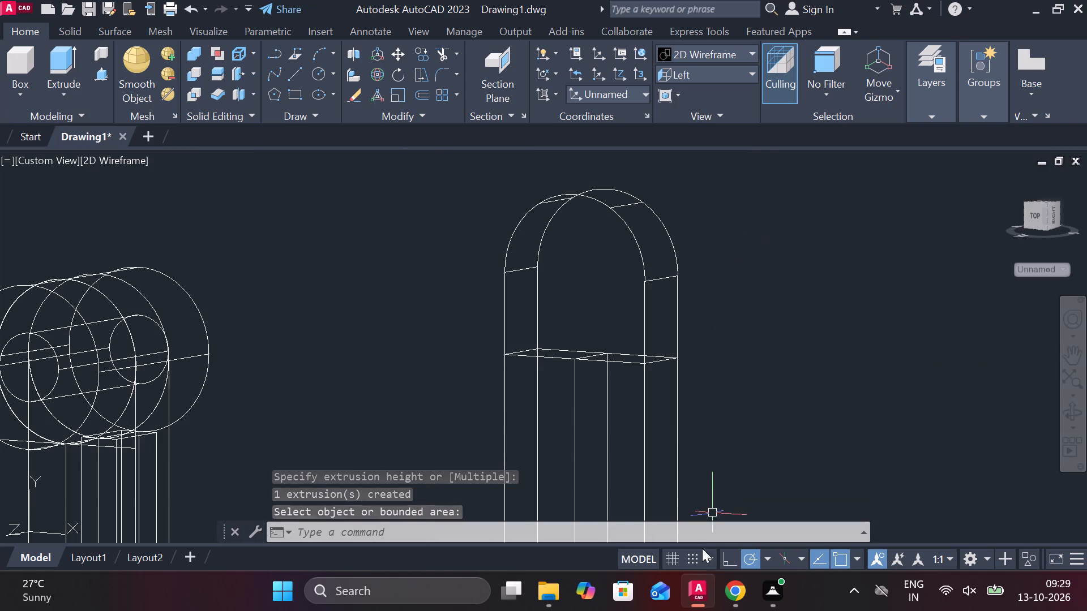
left_click(685, 59)
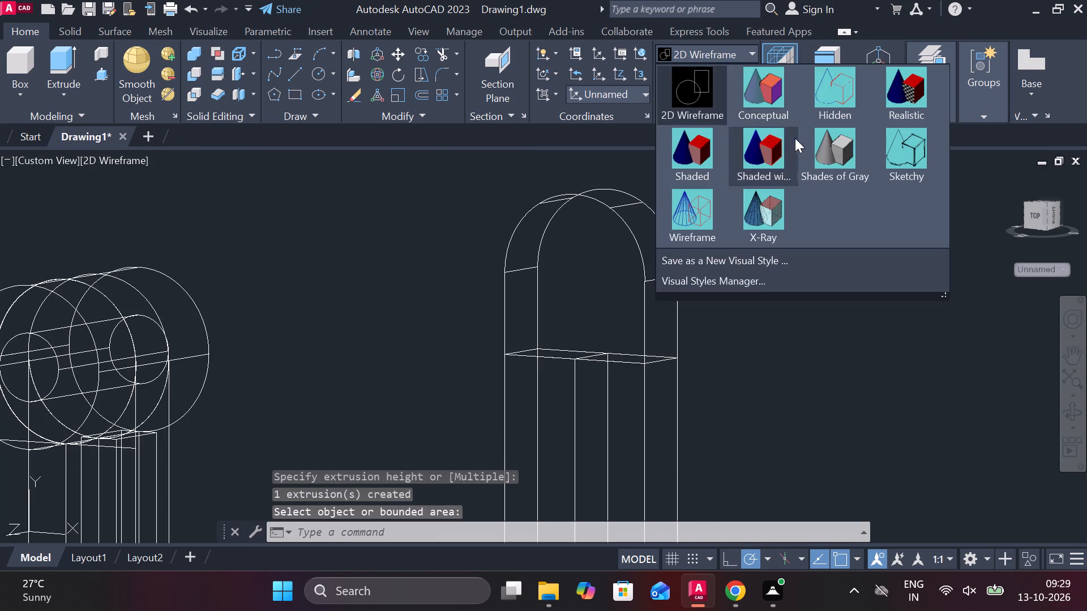
left_click(828, 155)
scroll(828, 267, "down", 2)
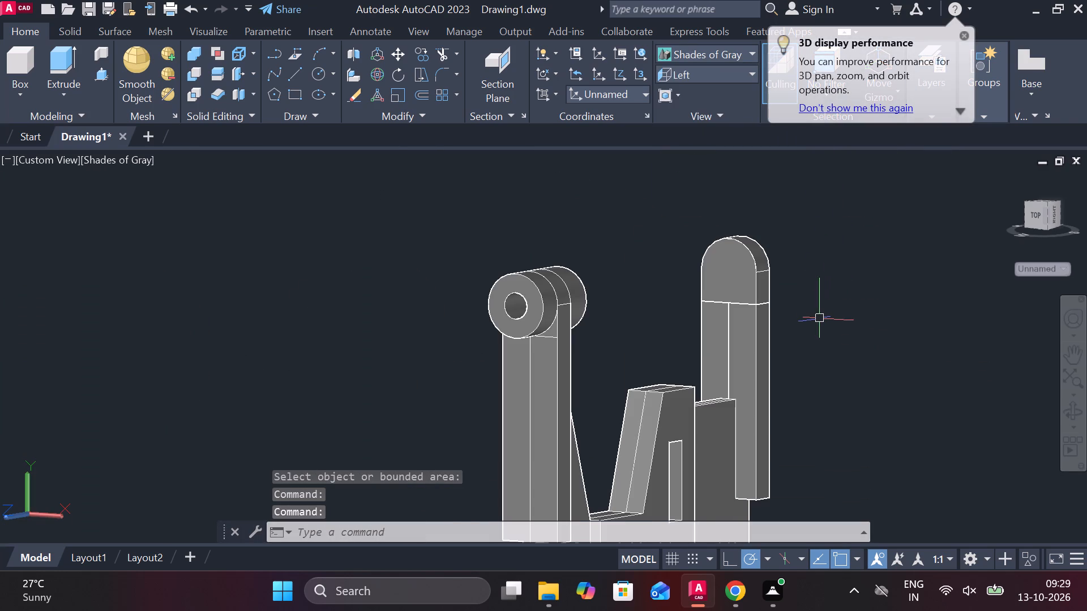
middle_click_drag(806, 319, 634, 293, "shift")
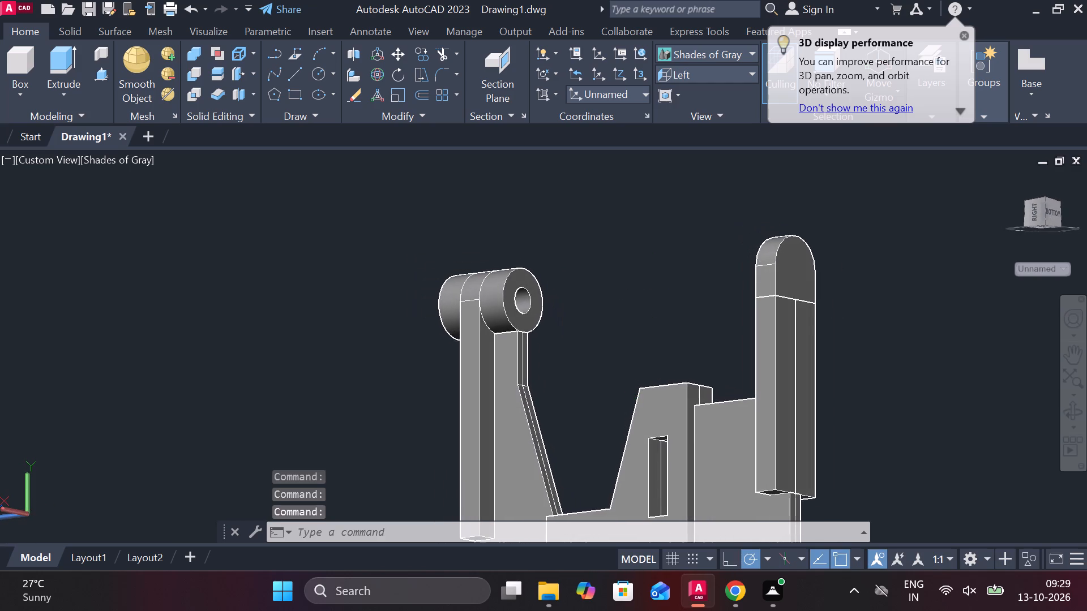
scroll(817, 268, "up", 2)
middle_click_drag(907, 272, 831, 273)
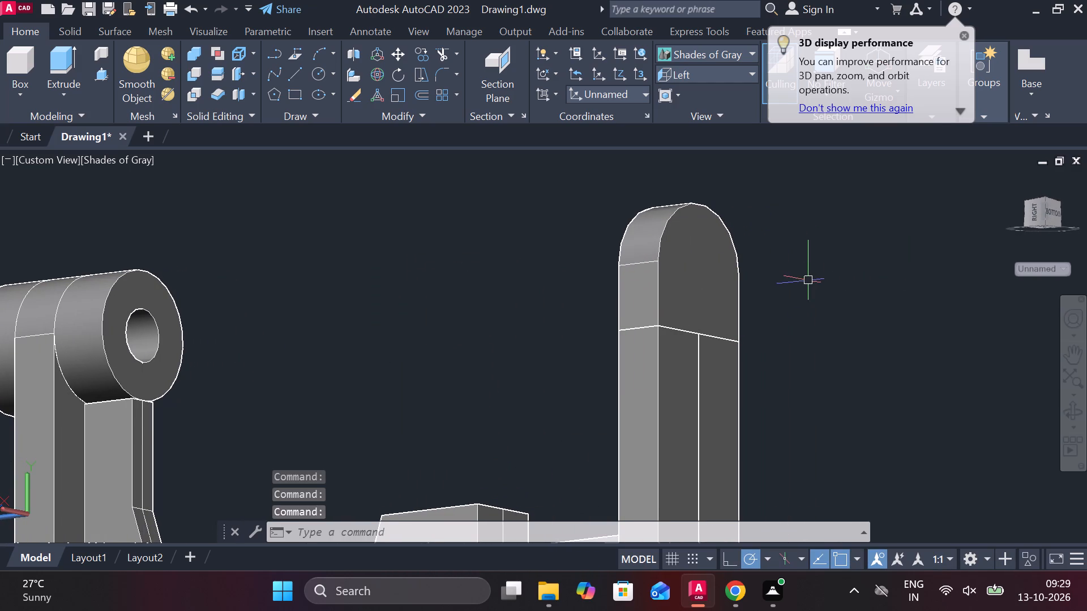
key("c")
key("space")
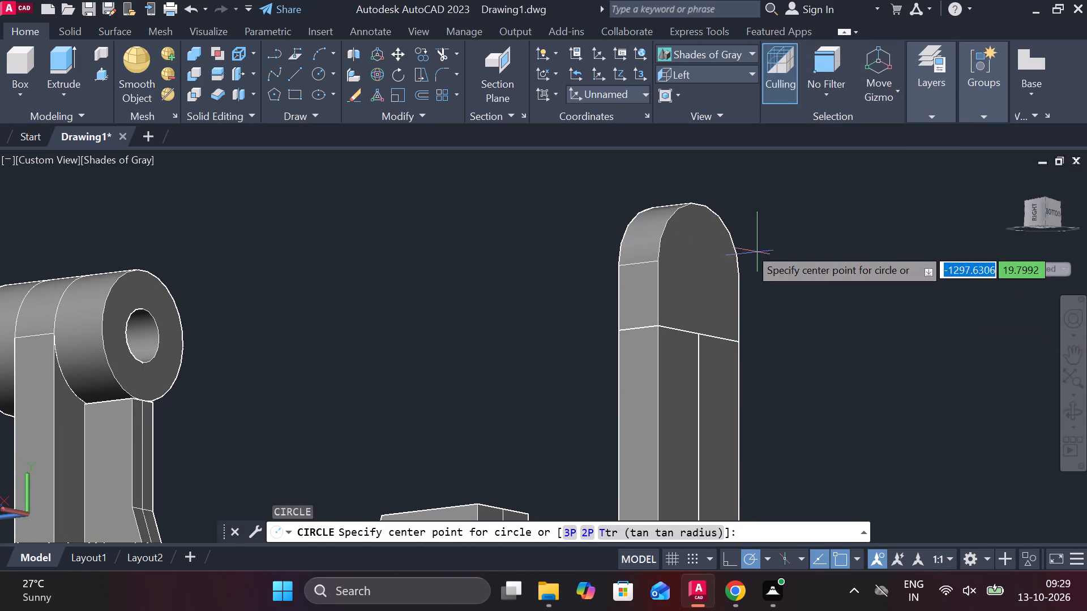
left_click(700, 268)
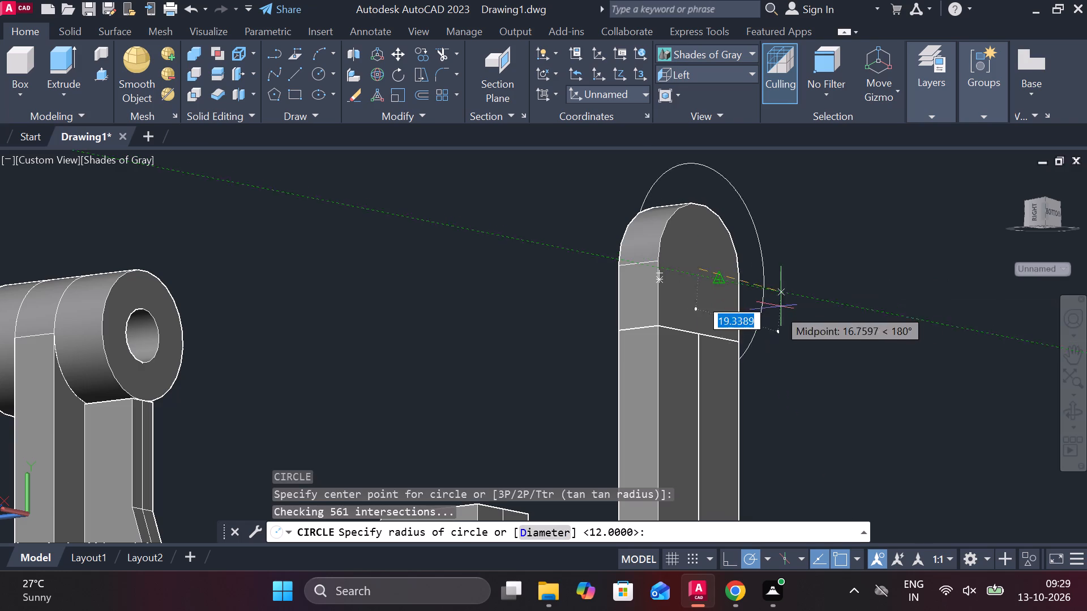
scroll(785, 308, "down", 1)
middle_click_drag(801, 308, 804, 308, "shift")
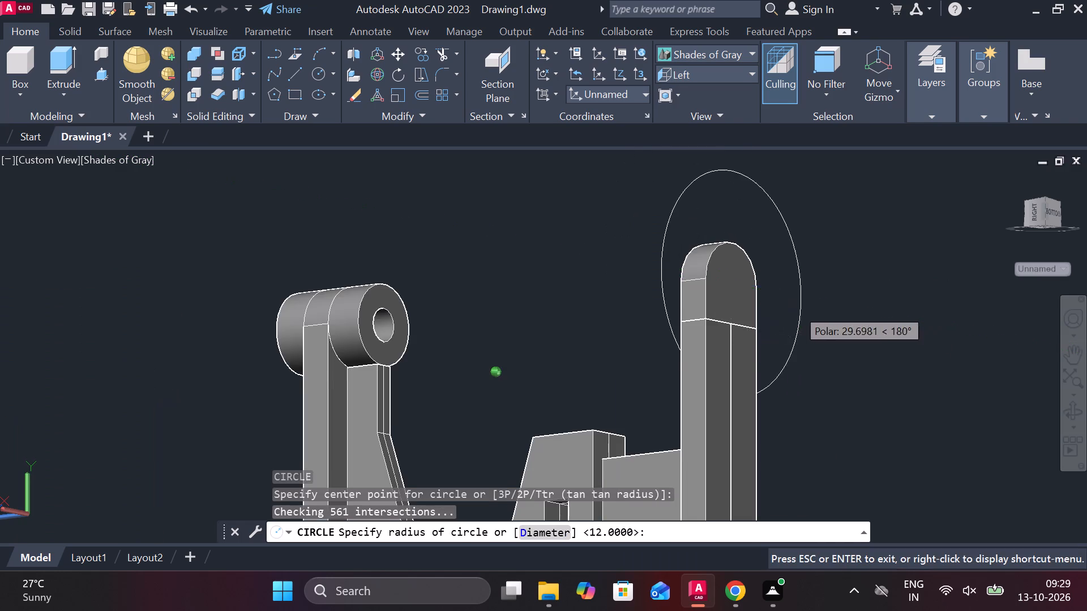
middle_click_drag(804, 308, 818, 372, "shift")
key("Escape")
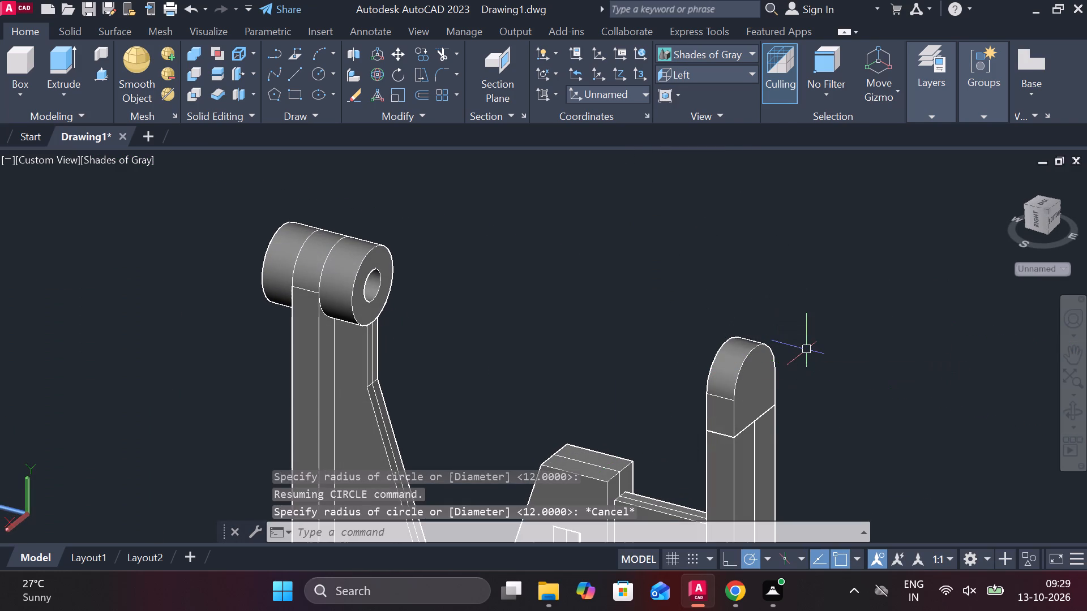
Draw a 10-unit diameter circle on the flat face of the opposite upright's rounded top, centred on its arc.
key("c")
key("space")
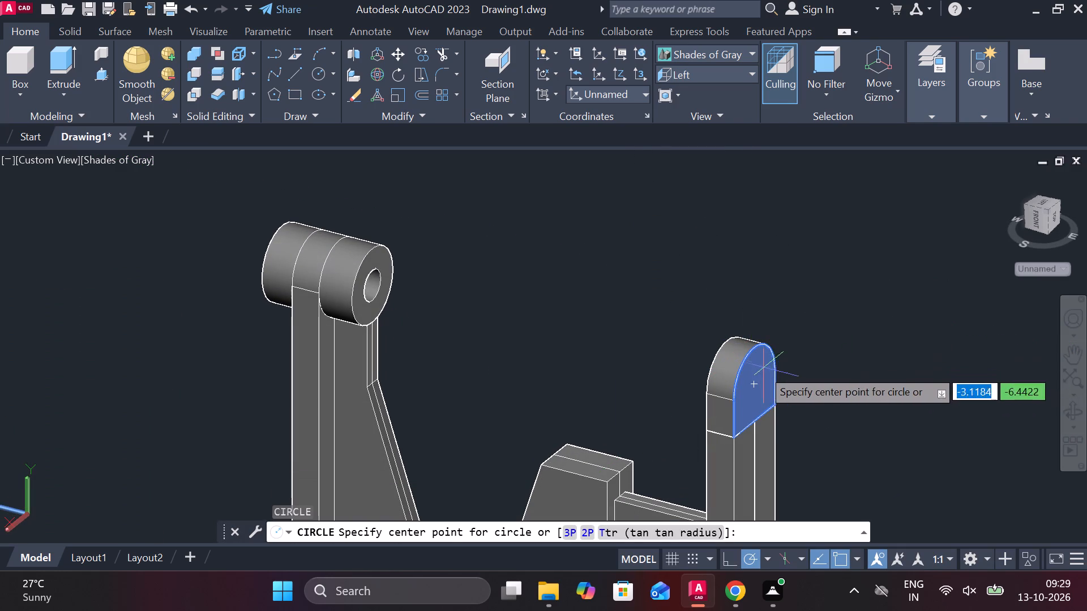
left_click(758, 376)
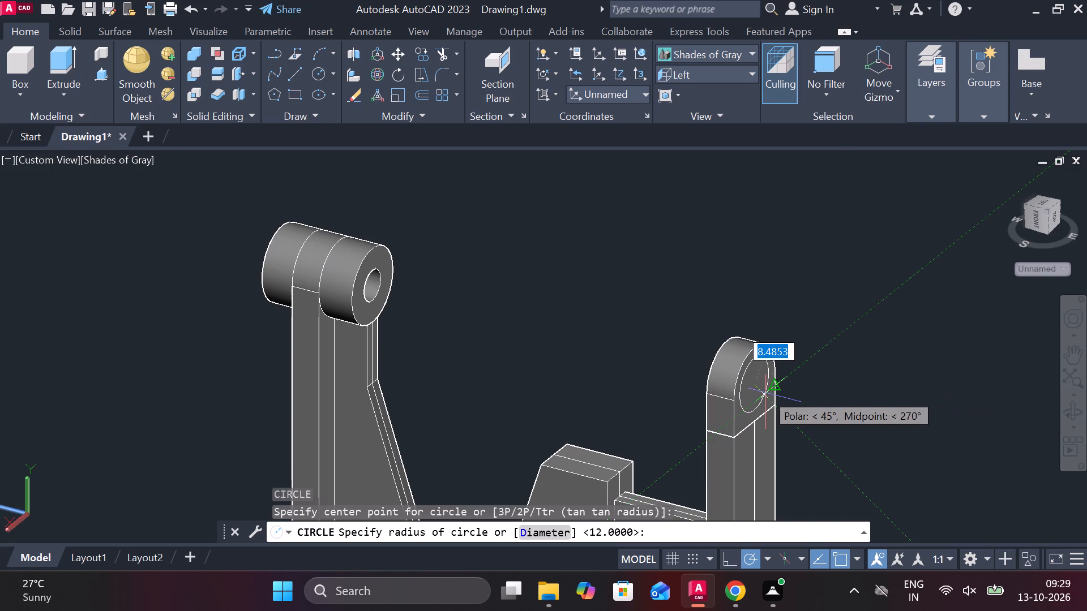
type("d 10")
key("Return")
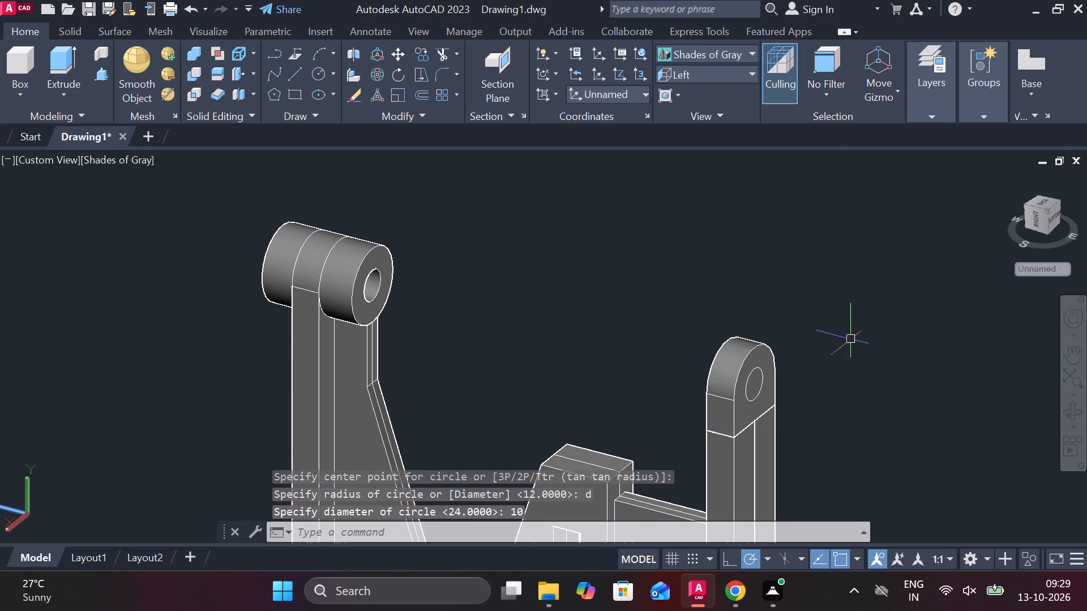
scroll(850, 354, "up", 1)
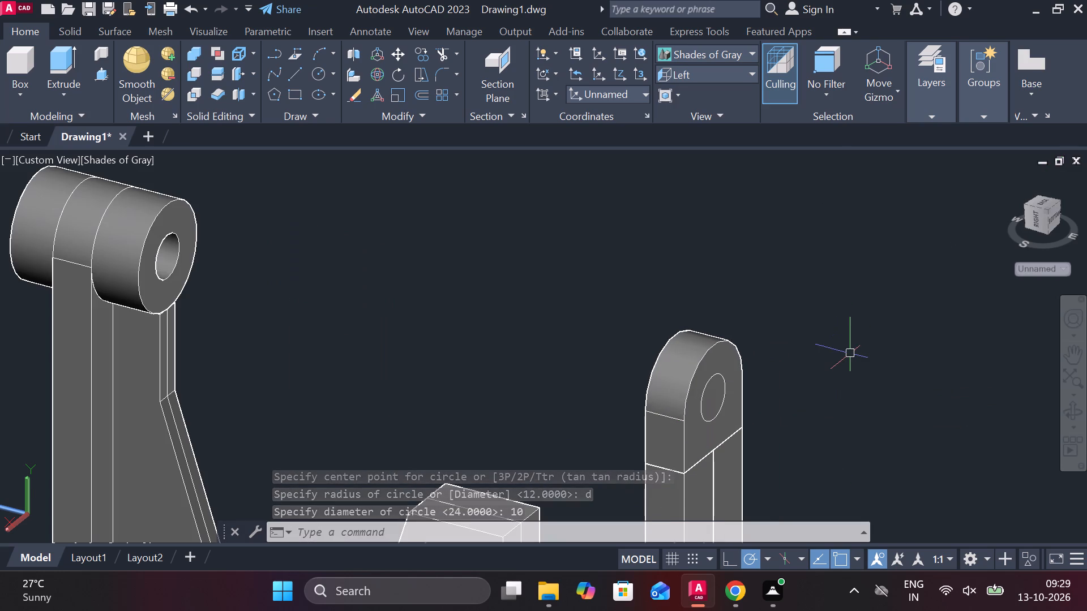
middle_click_drag(848, 354, 799, 304)
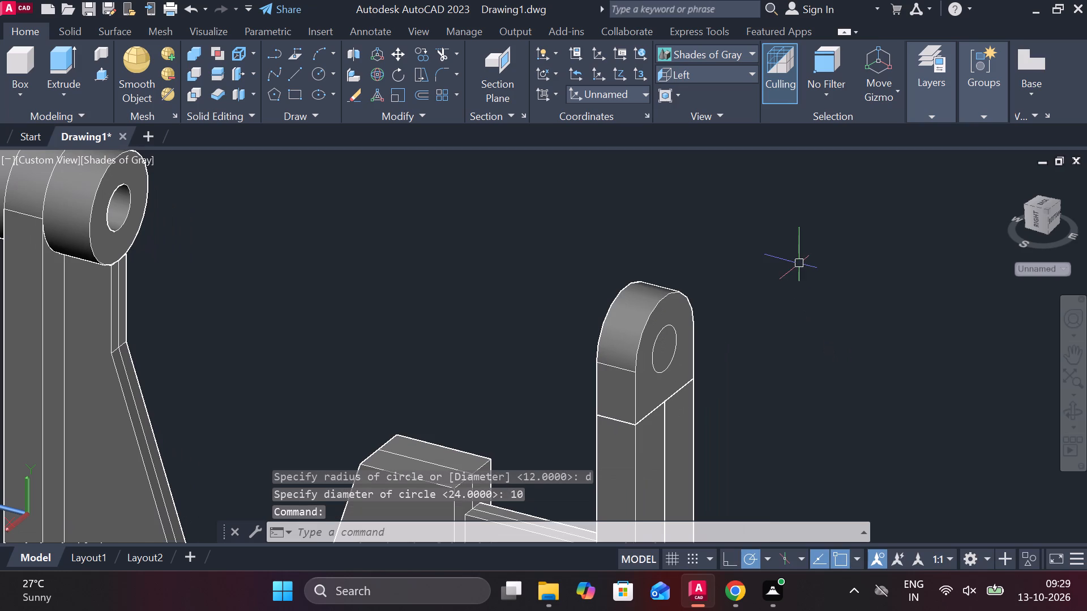
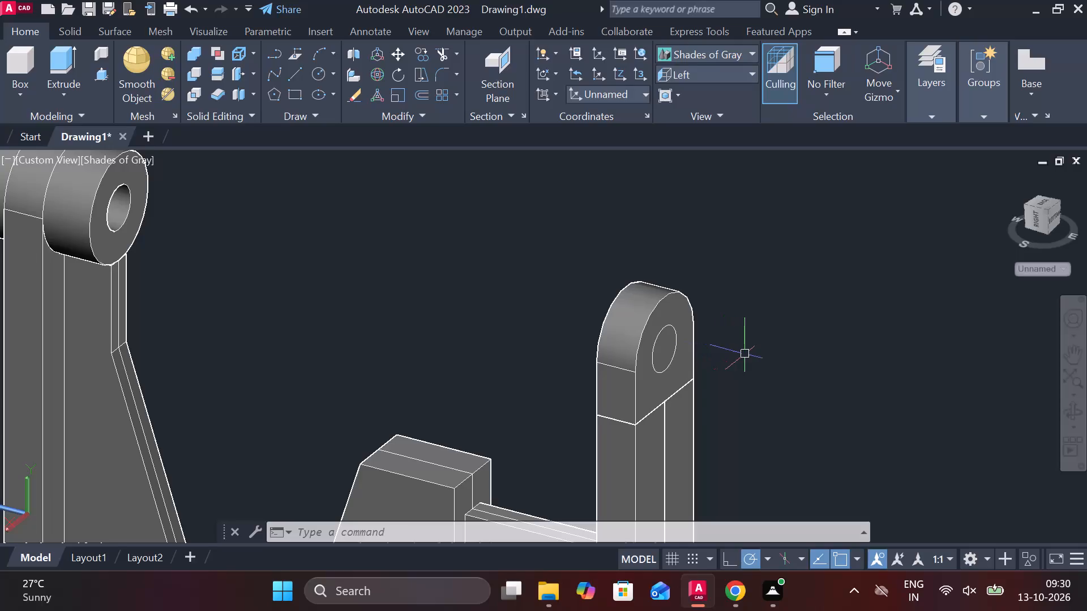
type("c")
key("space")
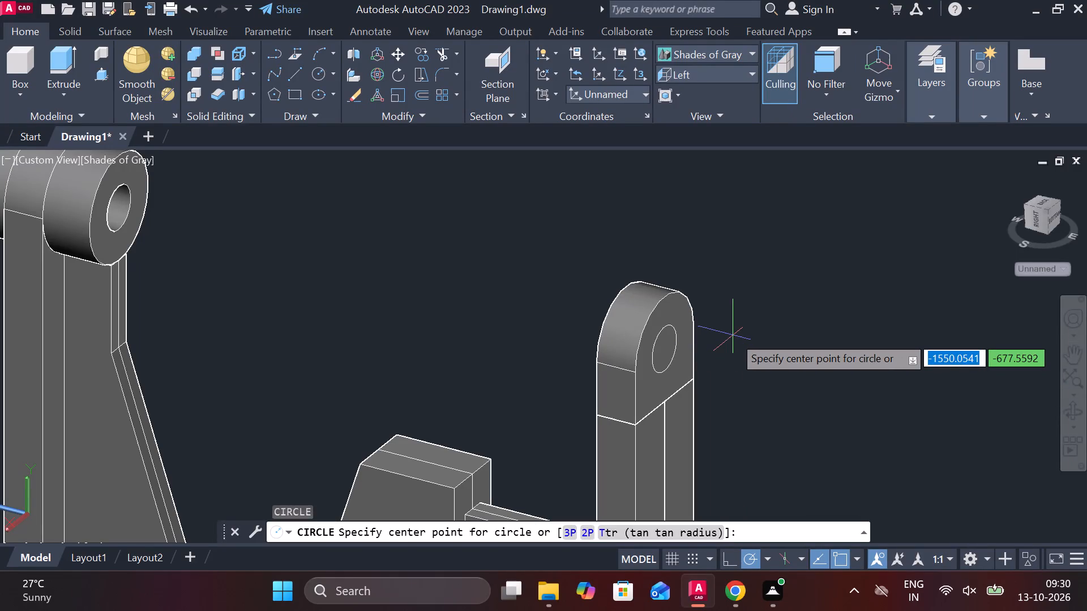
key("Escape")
Erase the small circle on the rounded end face of the shorter arm.
left_click(674, 325)
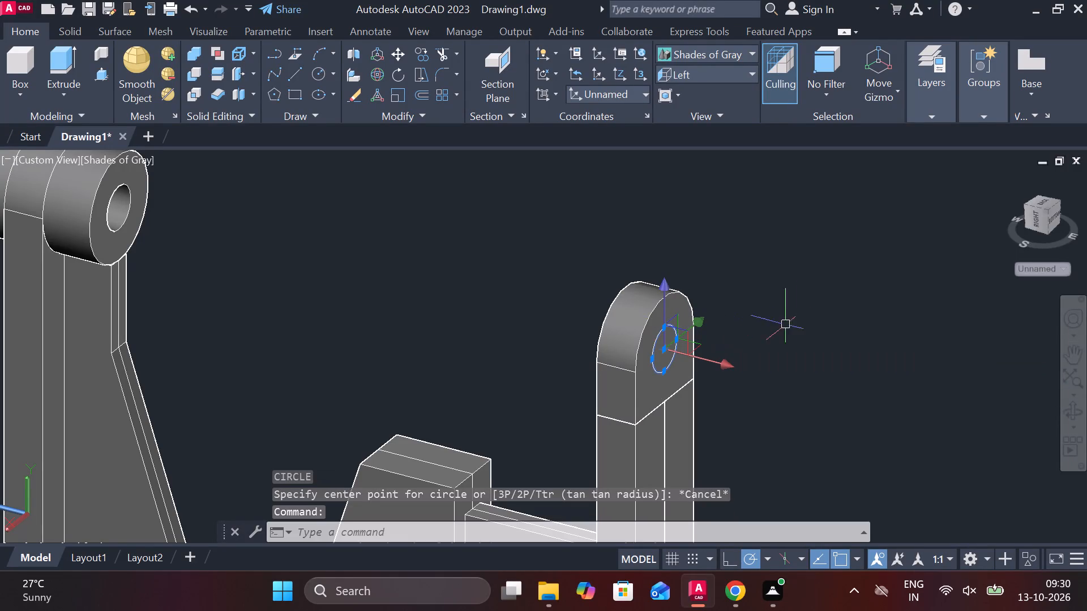
type("e")
key("space")
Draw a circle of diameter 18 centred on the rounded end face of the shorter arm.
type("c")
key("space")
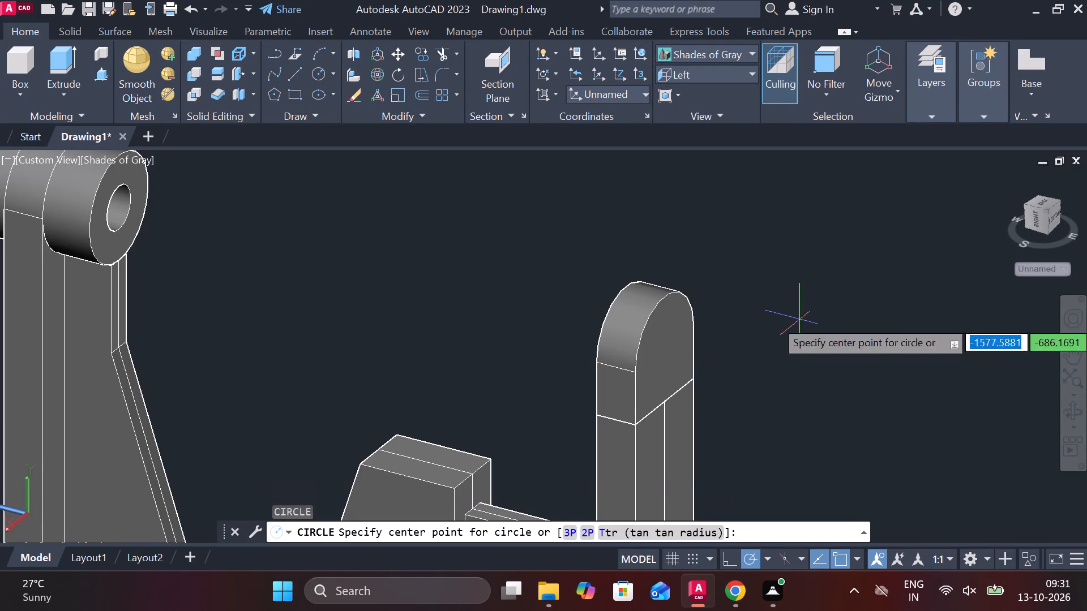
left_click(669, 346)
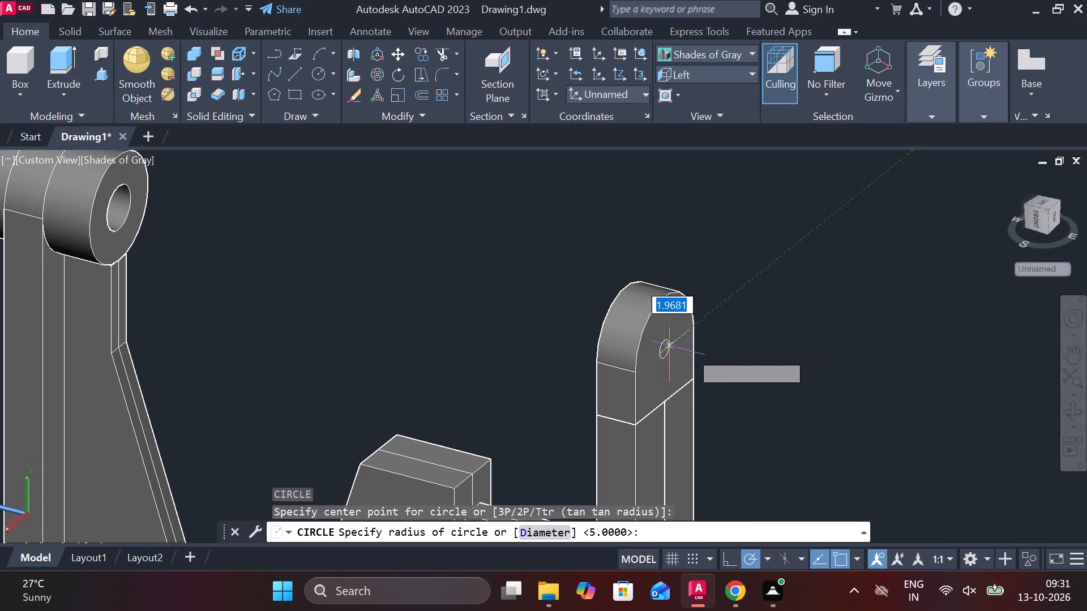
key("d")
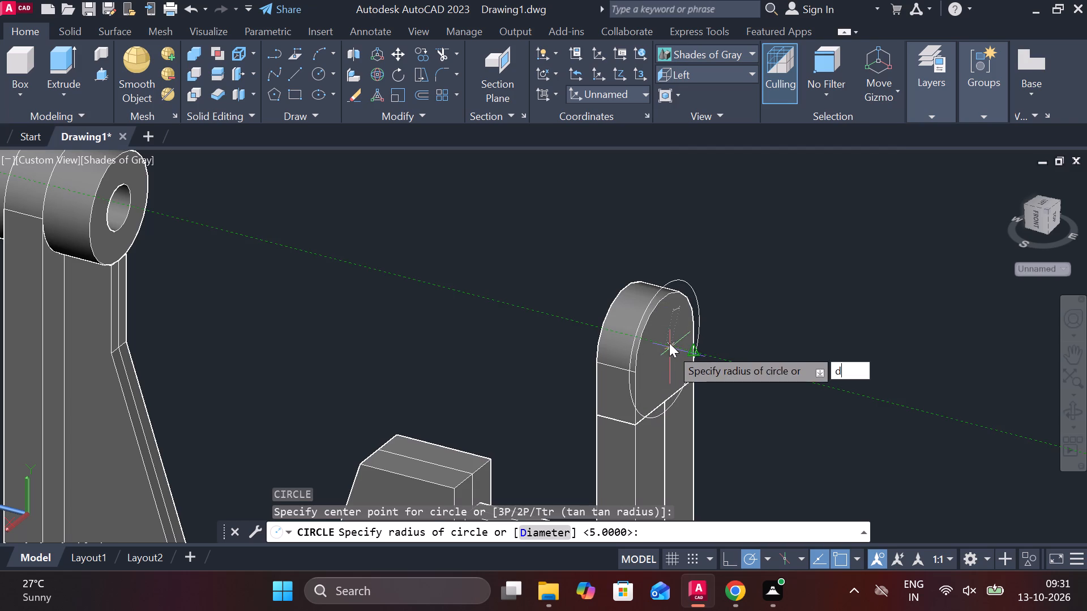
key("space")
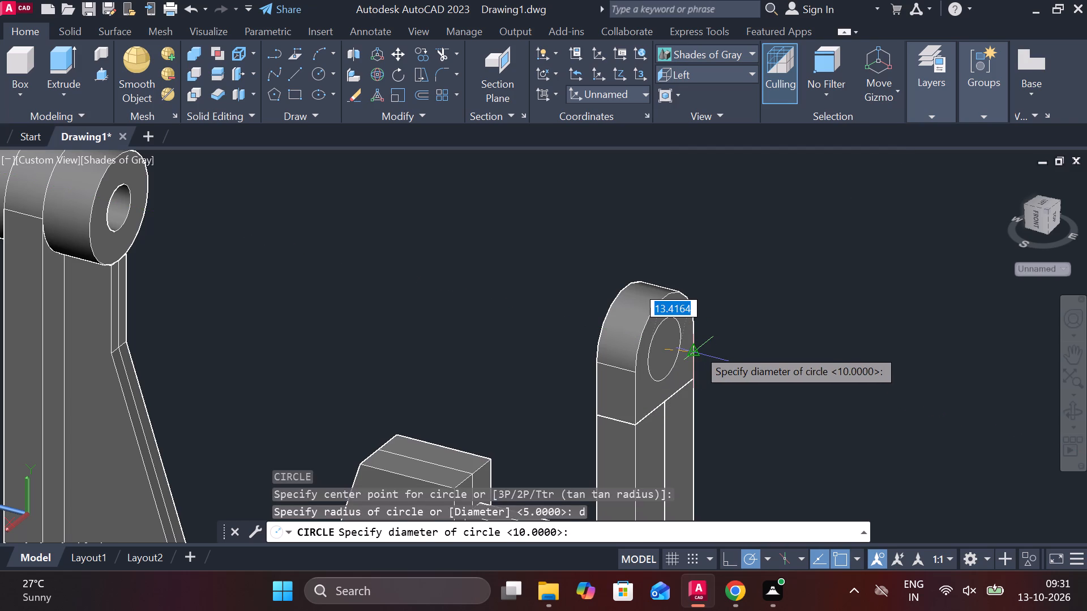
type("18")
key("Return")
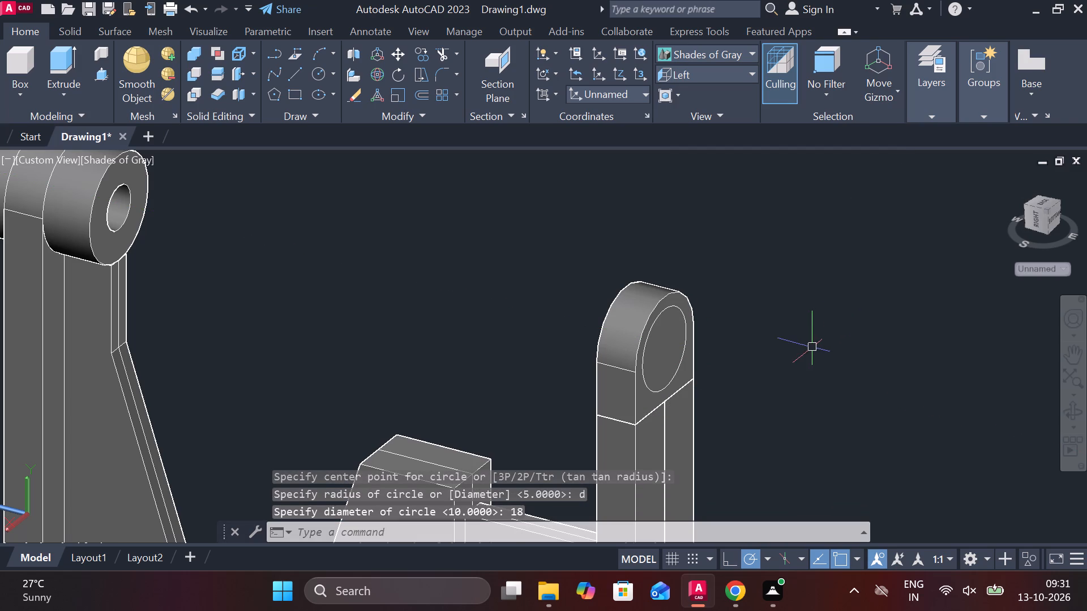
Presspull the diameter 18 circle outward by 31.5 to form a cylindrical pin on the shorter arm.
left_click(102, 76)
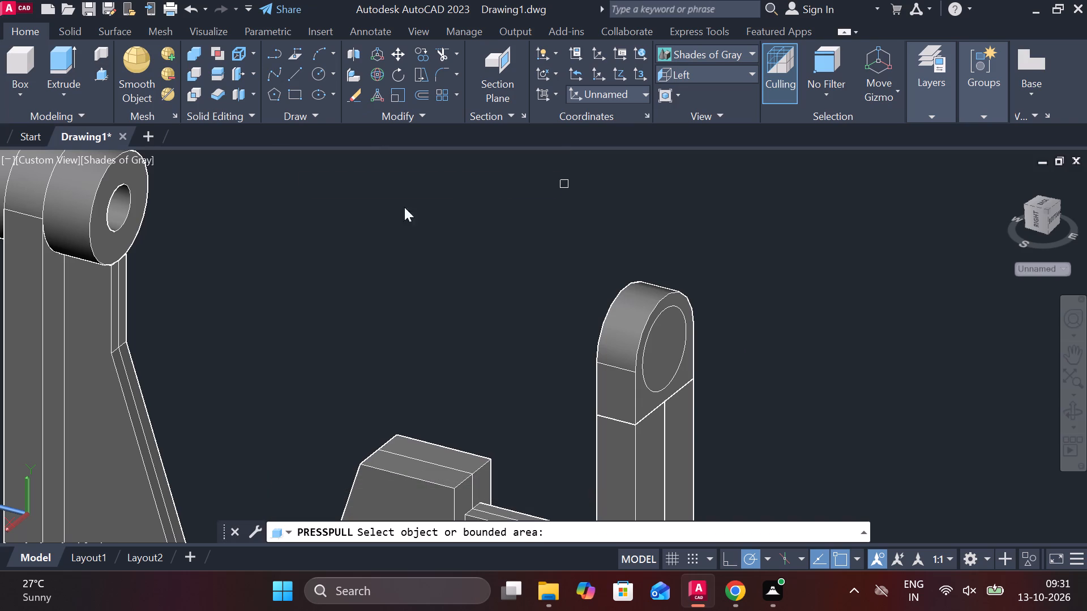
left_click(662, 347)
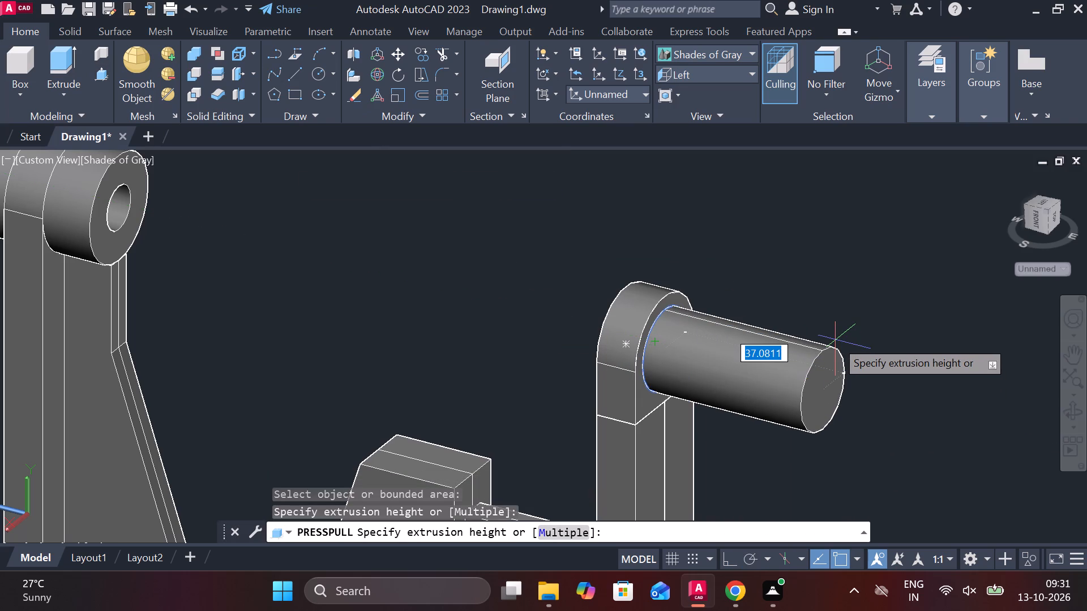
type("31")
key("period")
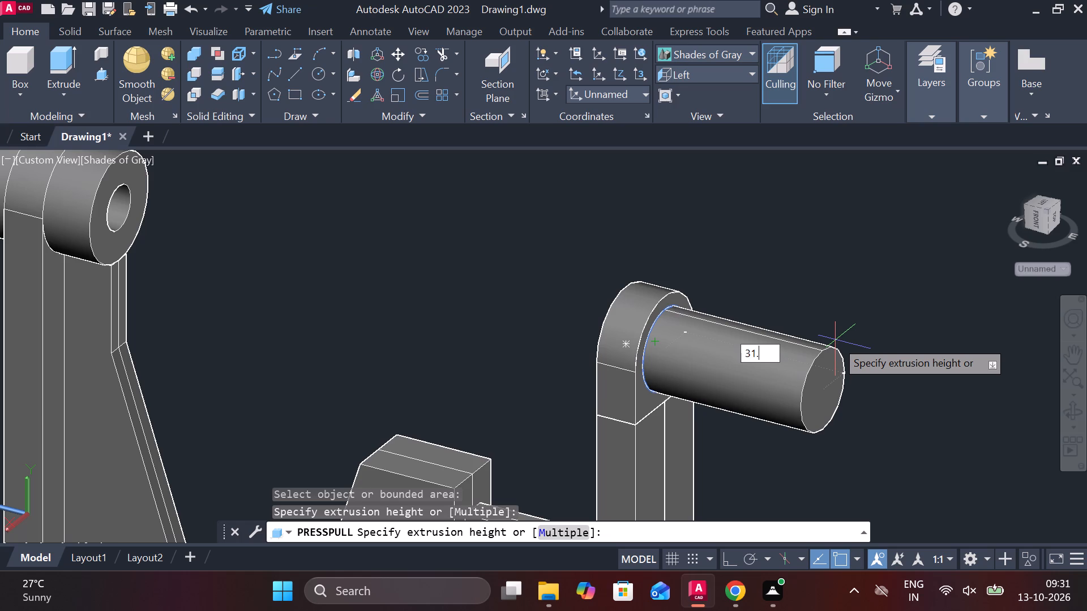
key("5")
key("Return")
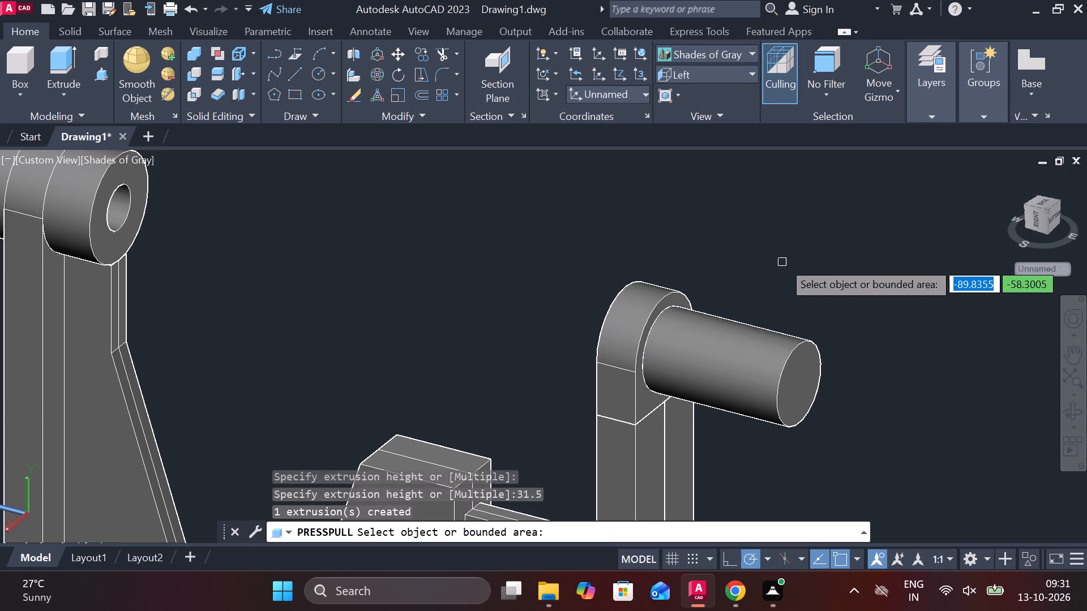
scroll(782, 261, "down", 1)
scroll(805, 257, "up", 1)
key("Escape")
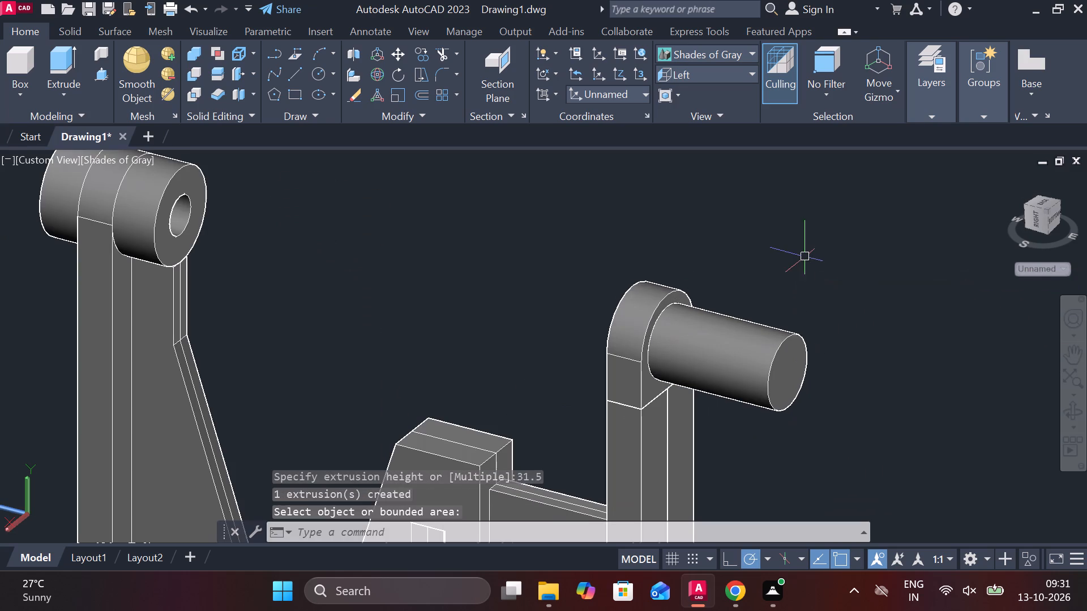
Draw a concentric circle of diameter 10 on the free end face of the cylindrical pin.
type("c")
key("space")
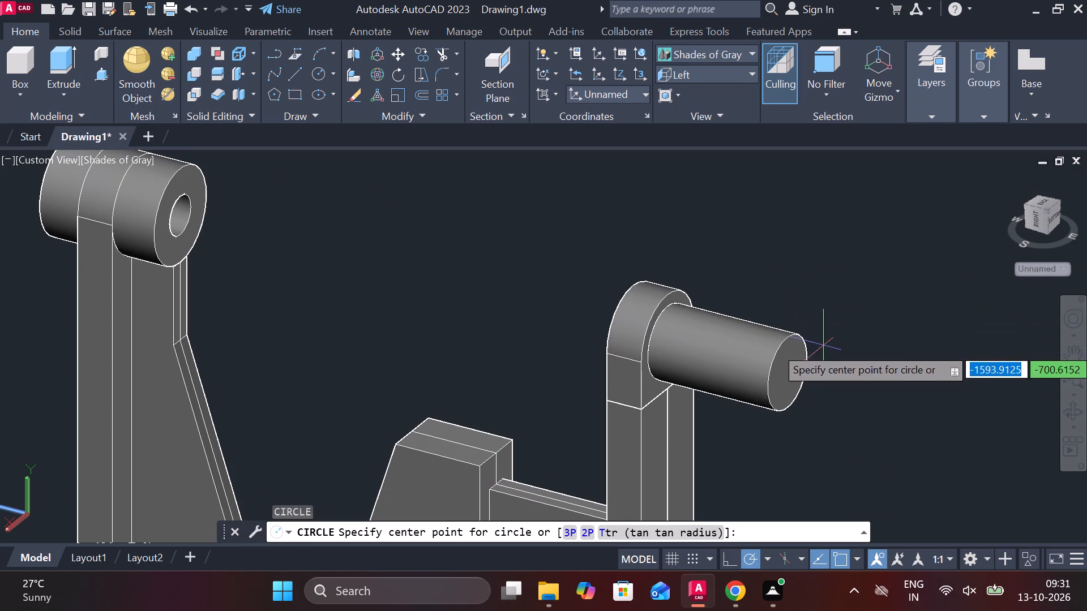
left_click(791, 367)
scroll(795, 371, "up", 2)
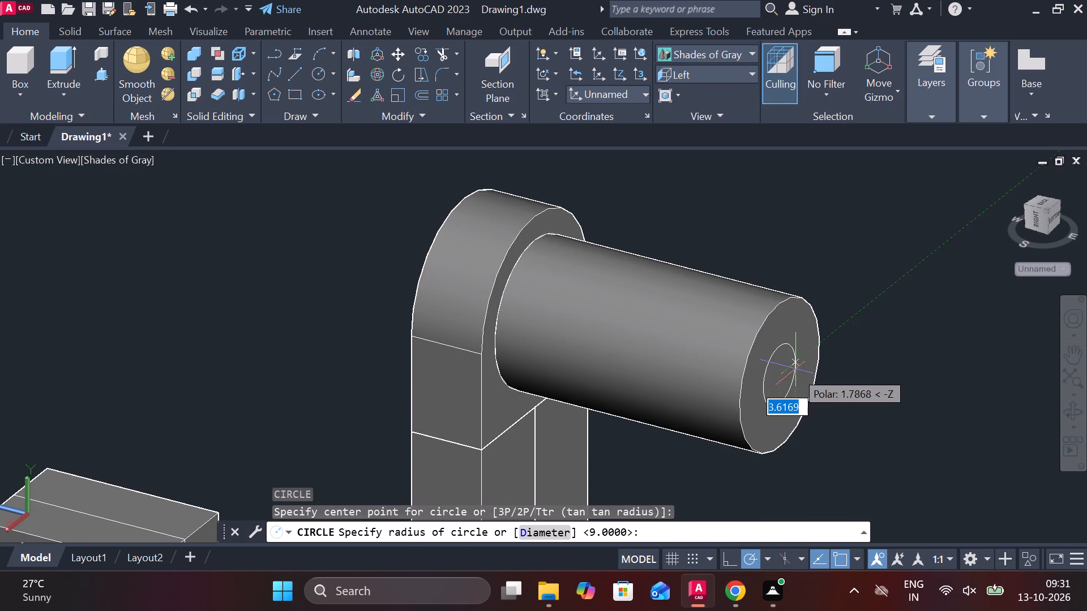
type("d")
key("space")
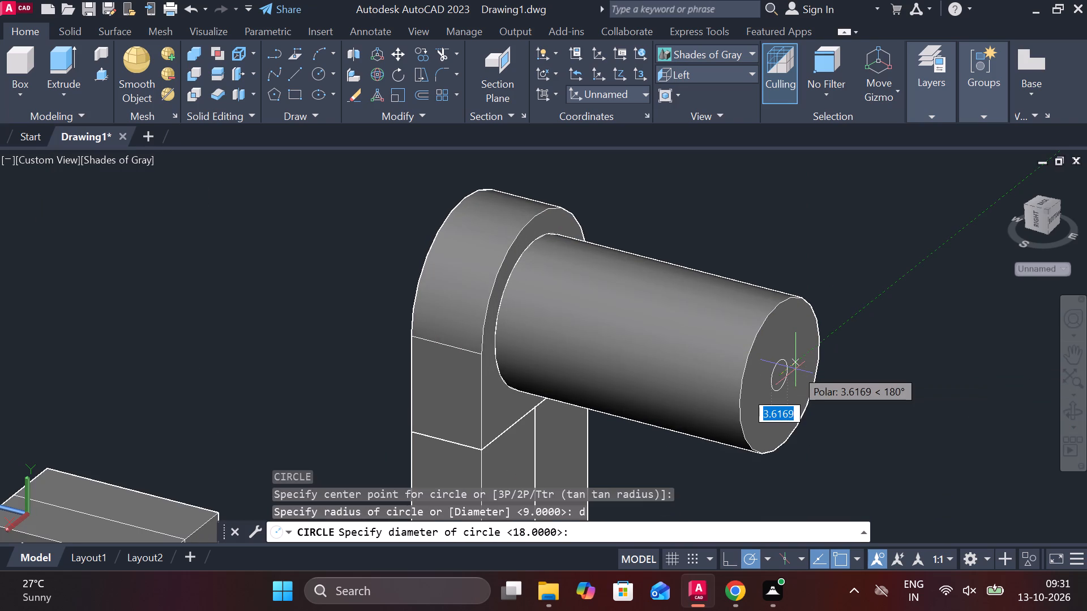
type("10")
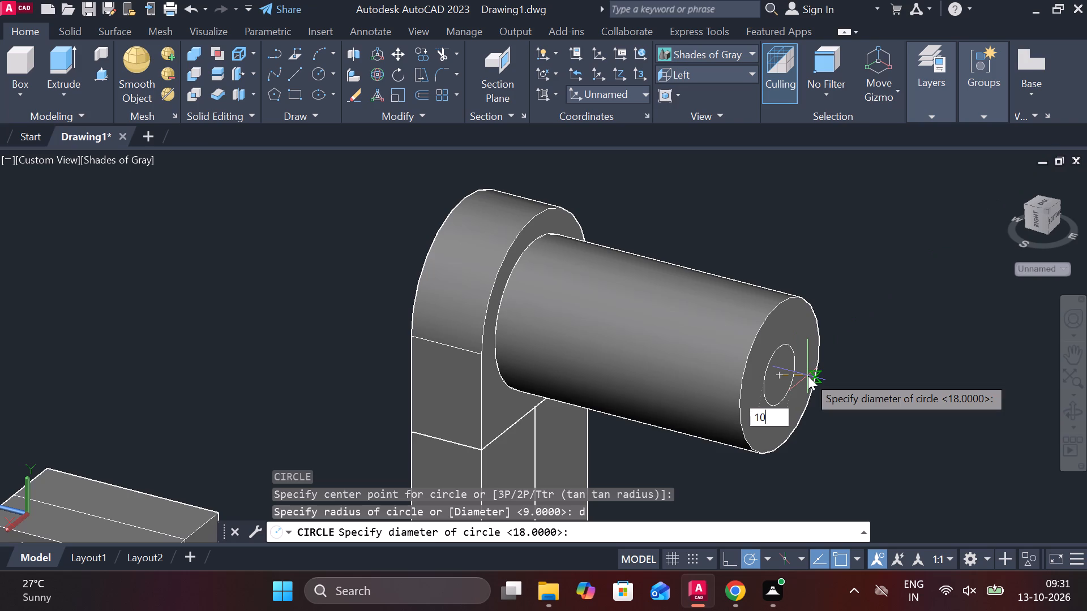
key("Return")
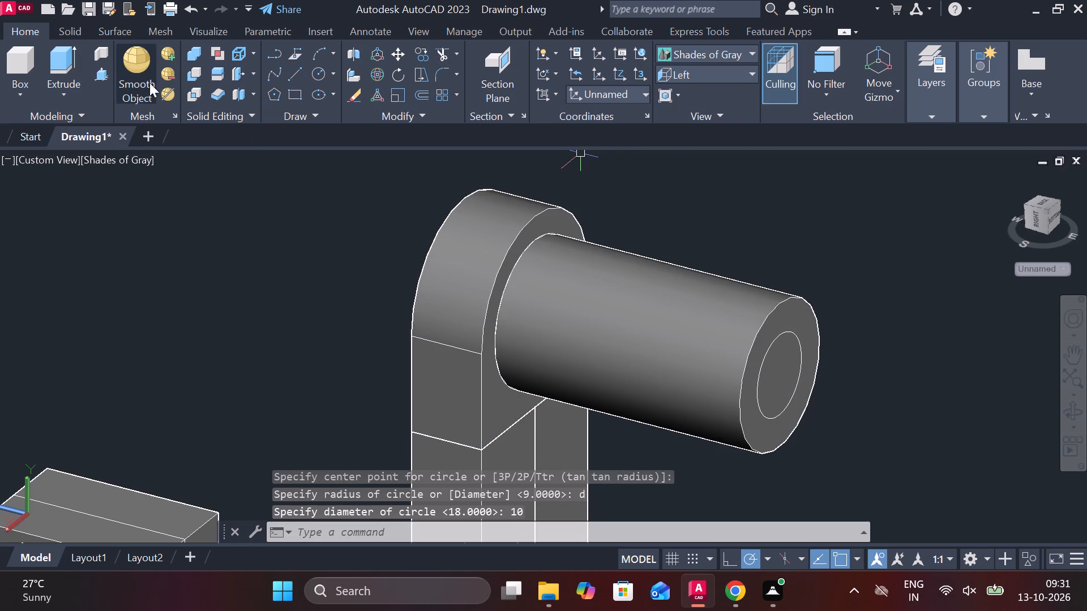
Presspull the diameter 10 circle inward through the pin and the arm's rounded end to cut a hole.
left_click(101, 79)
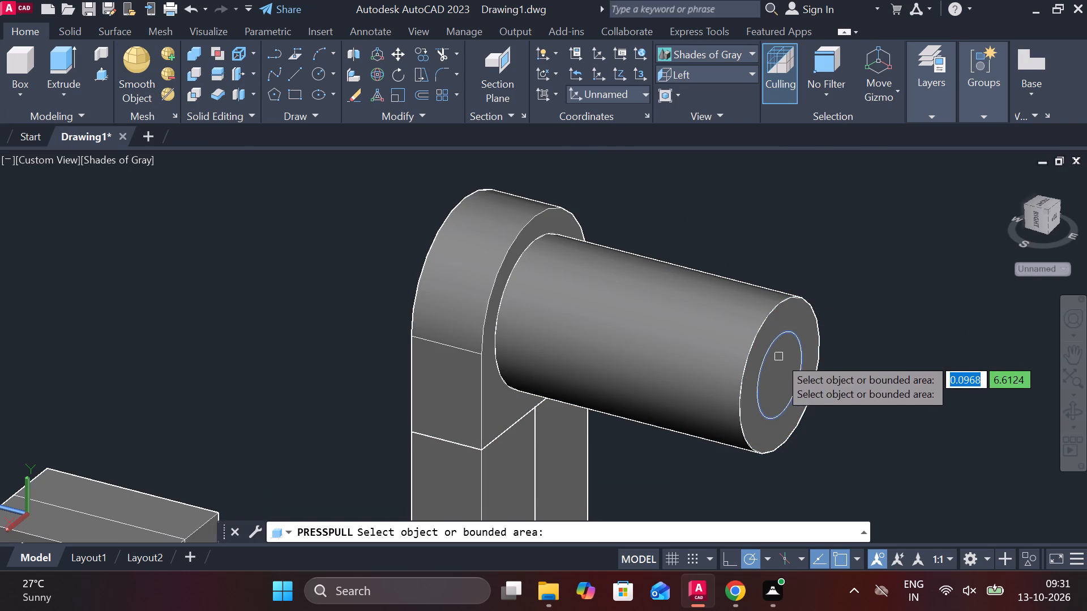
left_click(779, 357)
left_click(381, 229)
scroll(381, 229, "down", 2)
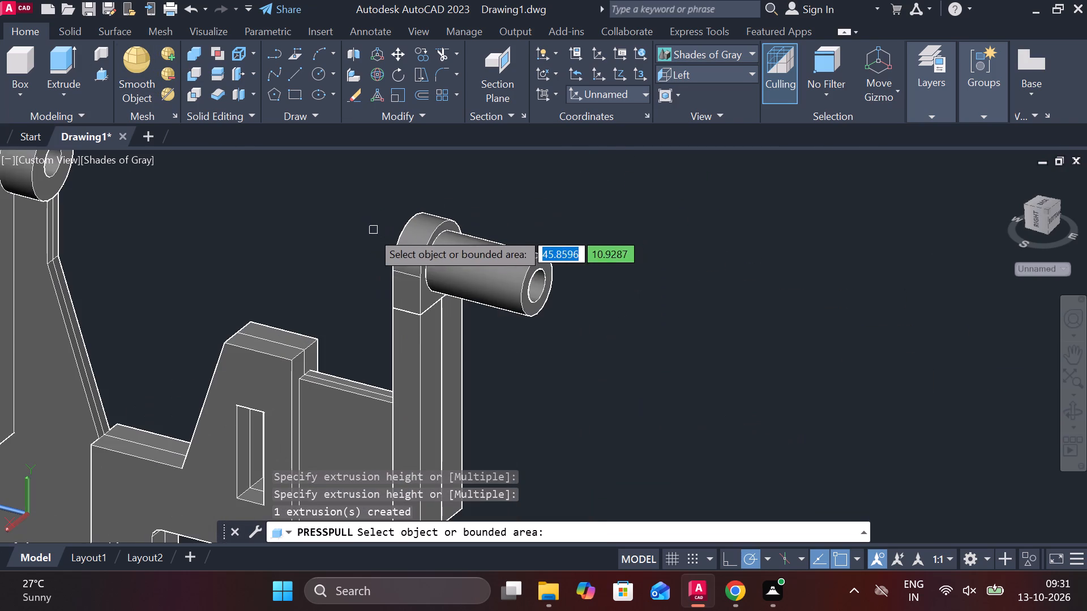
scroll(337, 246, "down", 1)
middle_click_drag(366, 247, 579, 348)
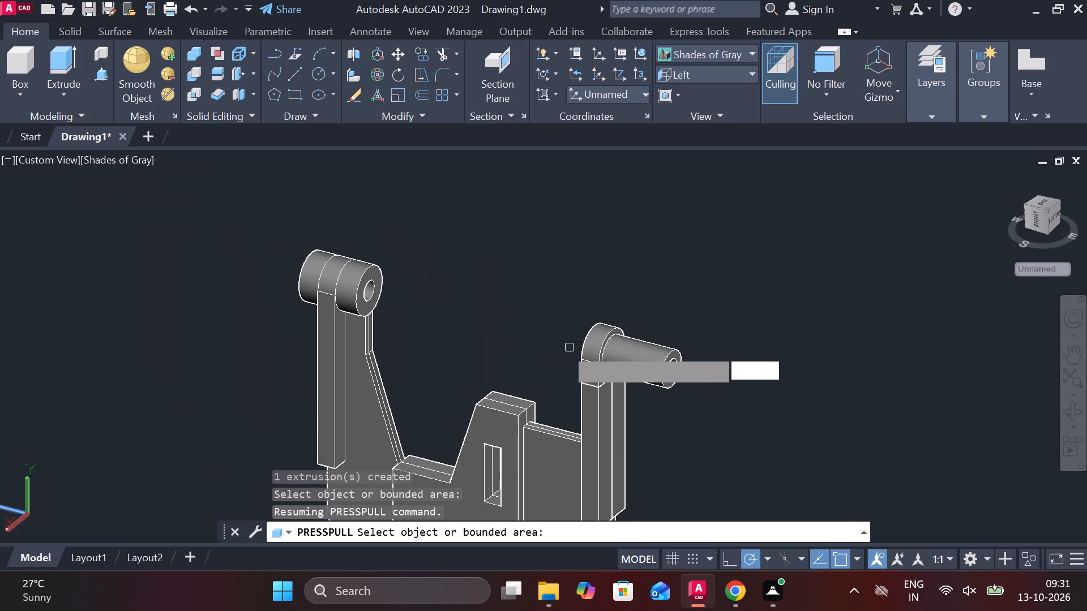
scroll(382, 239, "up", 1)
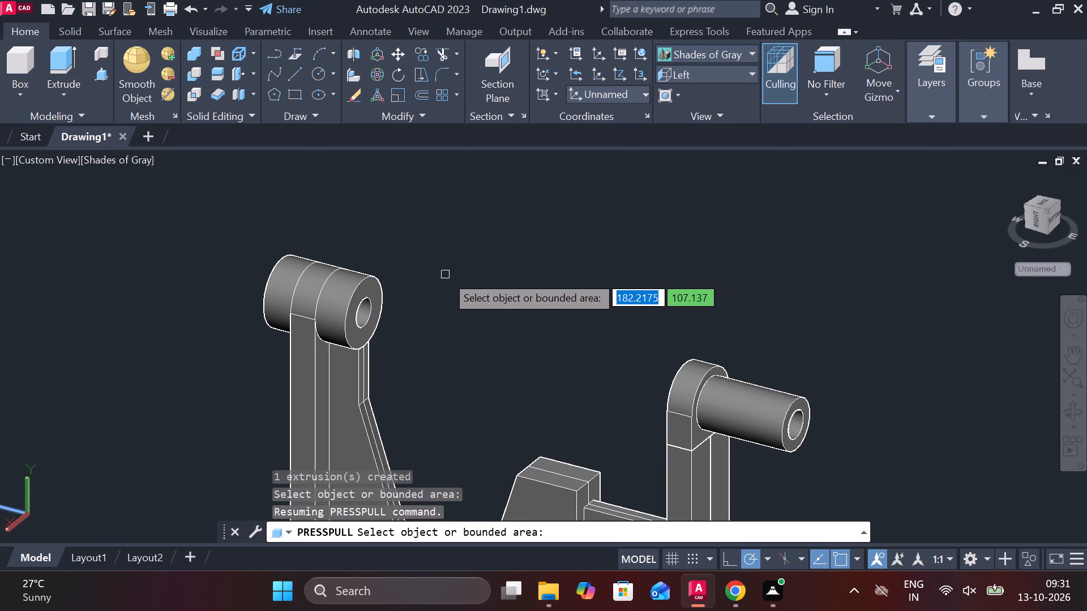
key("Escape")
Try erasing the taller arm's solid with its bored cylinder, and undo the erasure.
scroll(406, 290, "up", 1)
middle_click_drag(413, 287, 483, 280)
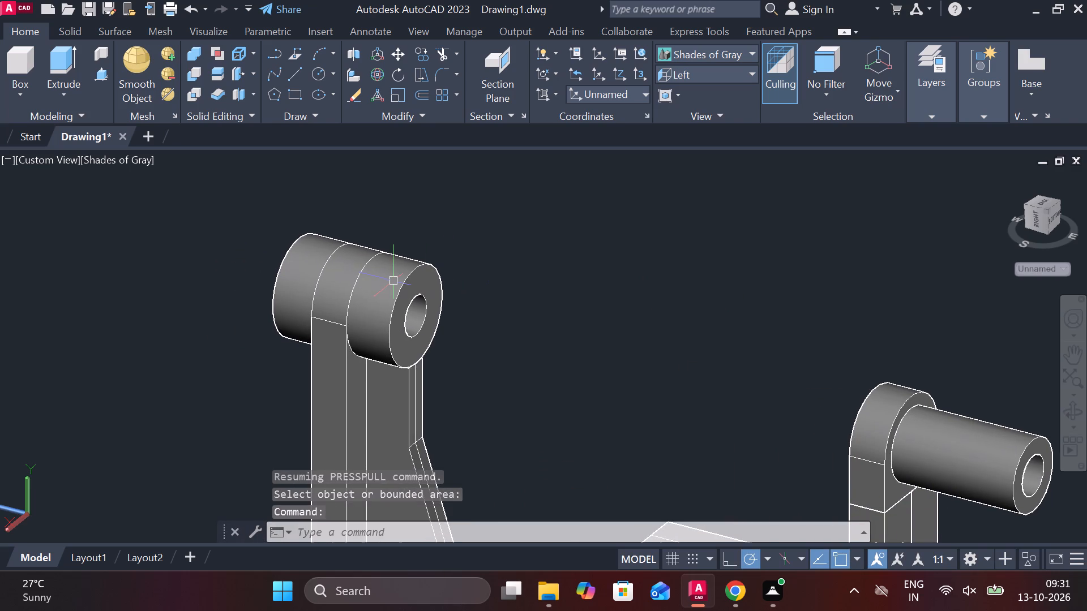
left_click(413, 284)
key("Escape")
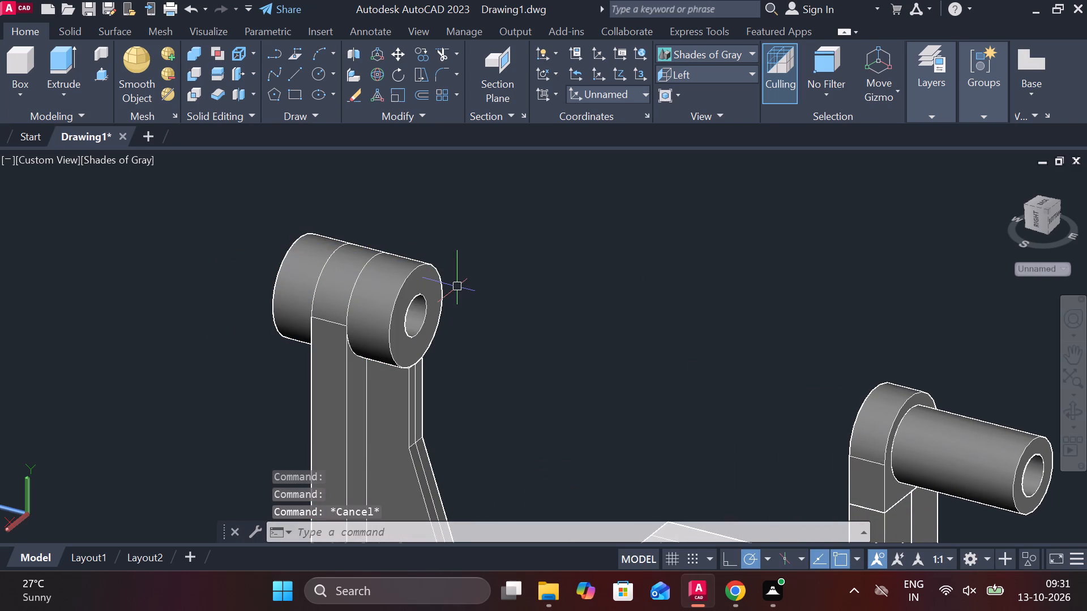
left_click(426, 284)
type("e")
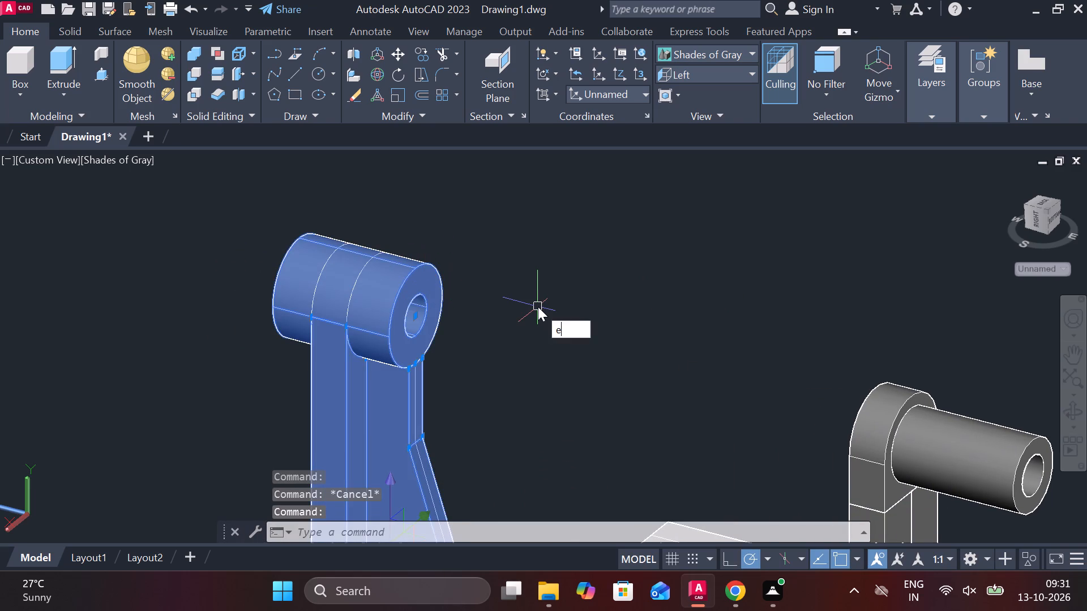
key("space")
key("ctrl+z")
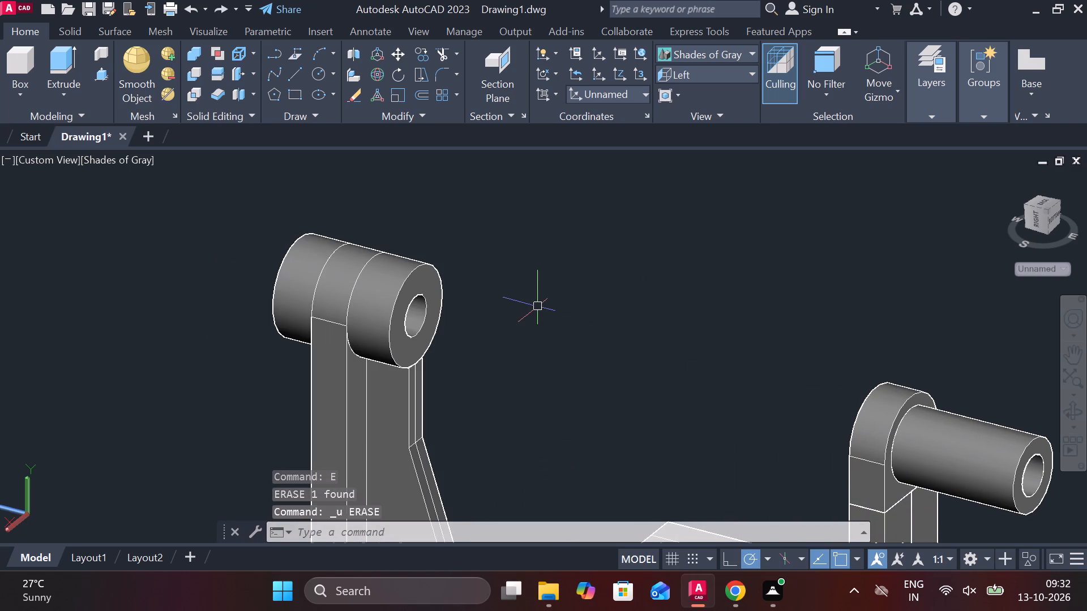
Examine the cylindrical ends of both arms up close and from several viewing angles.
scroll(438, 287, "up", 1)
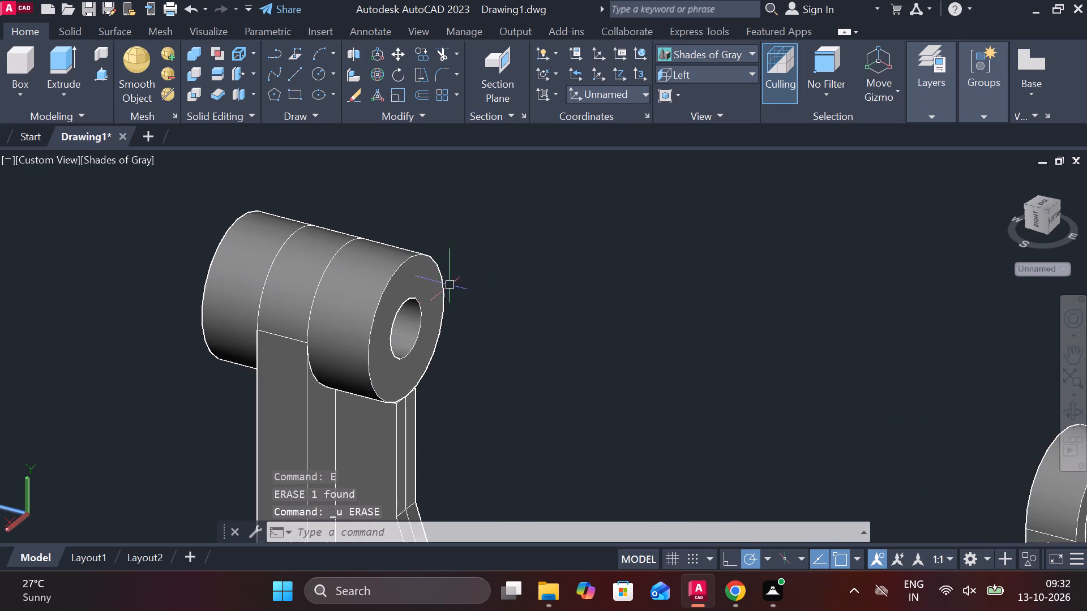
scroll(450, 285, "down", 2)
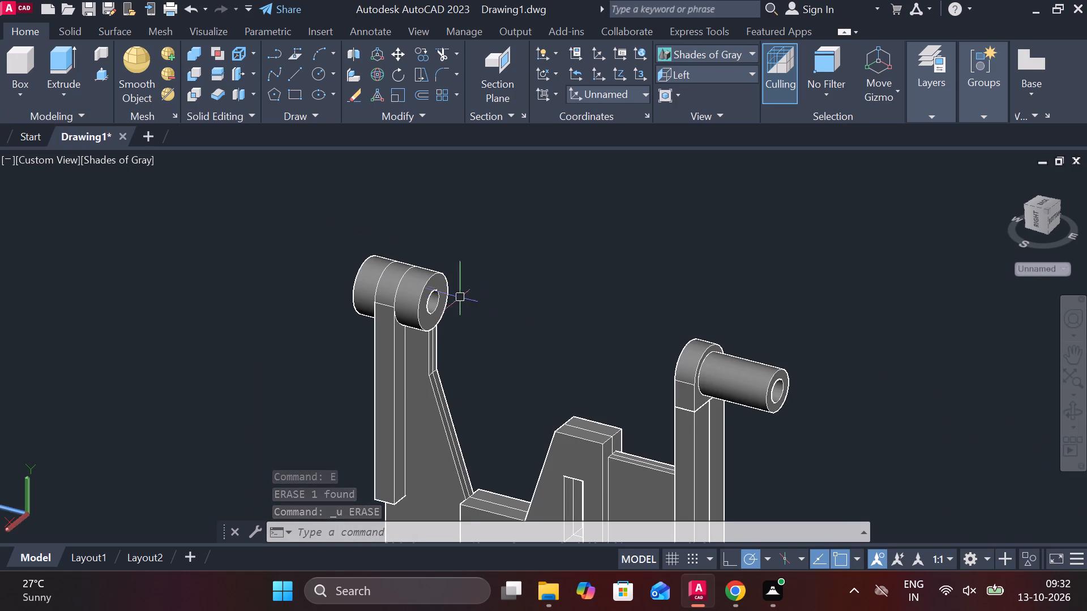
scroll(434, 296, "up", 1)
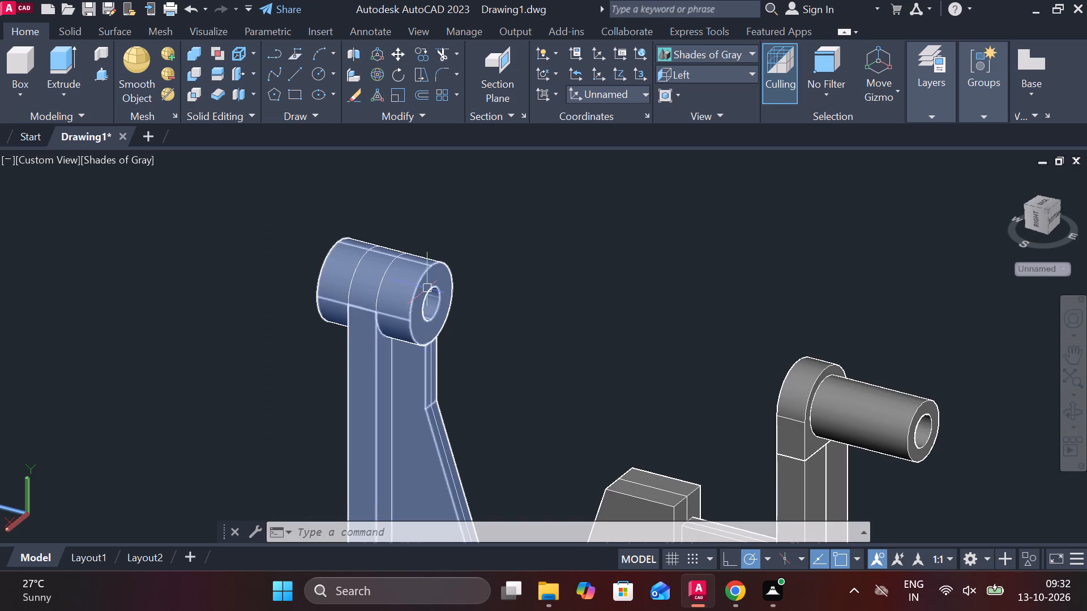
key("Escape")
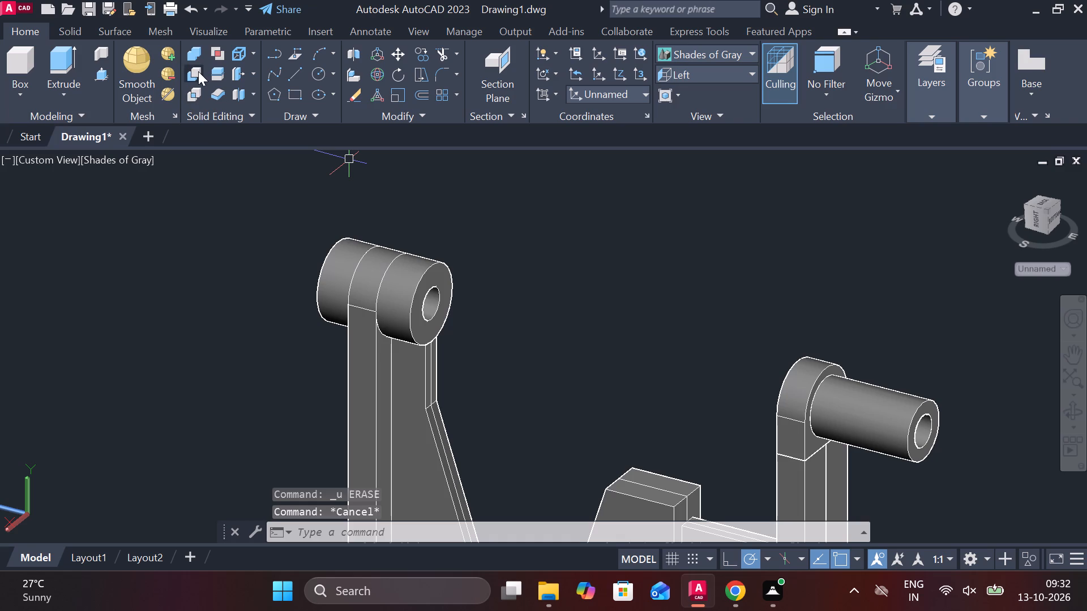
scroll(501, 269, "down", 1)
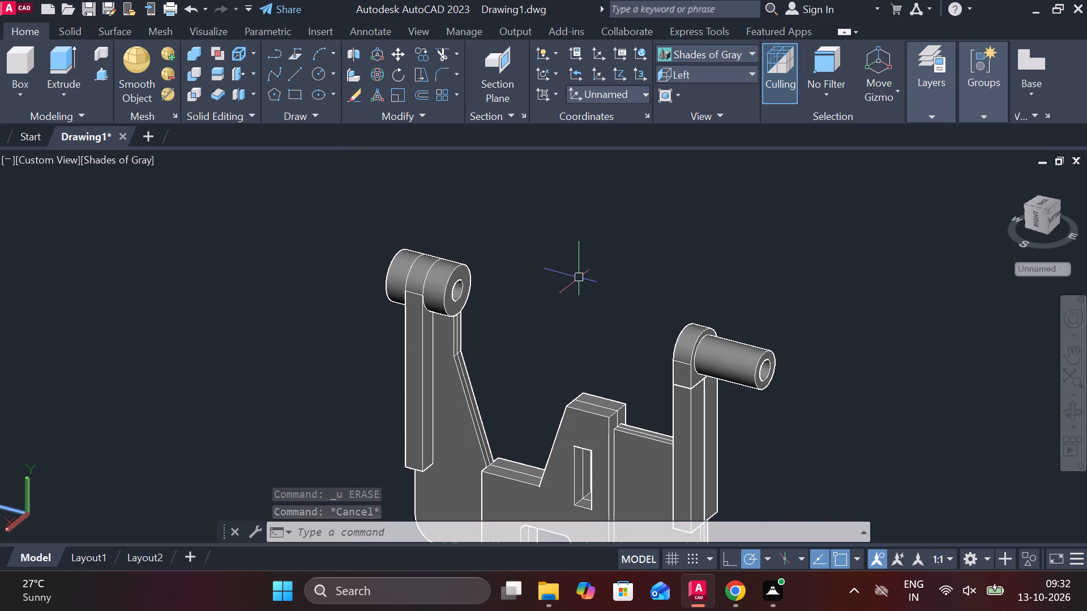
middle_click_drag(568, 278, 473, 266, "shift")
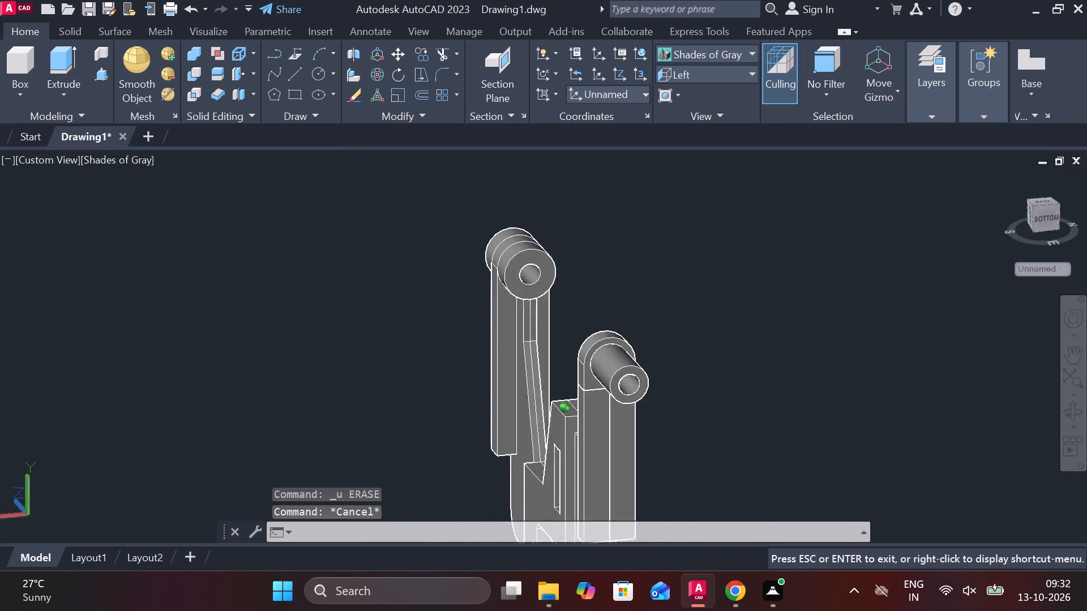
middle_click_drag(473, 266, 660, 218, "shift")
middle_click_drag(658, 221, 420, 276, "shift")
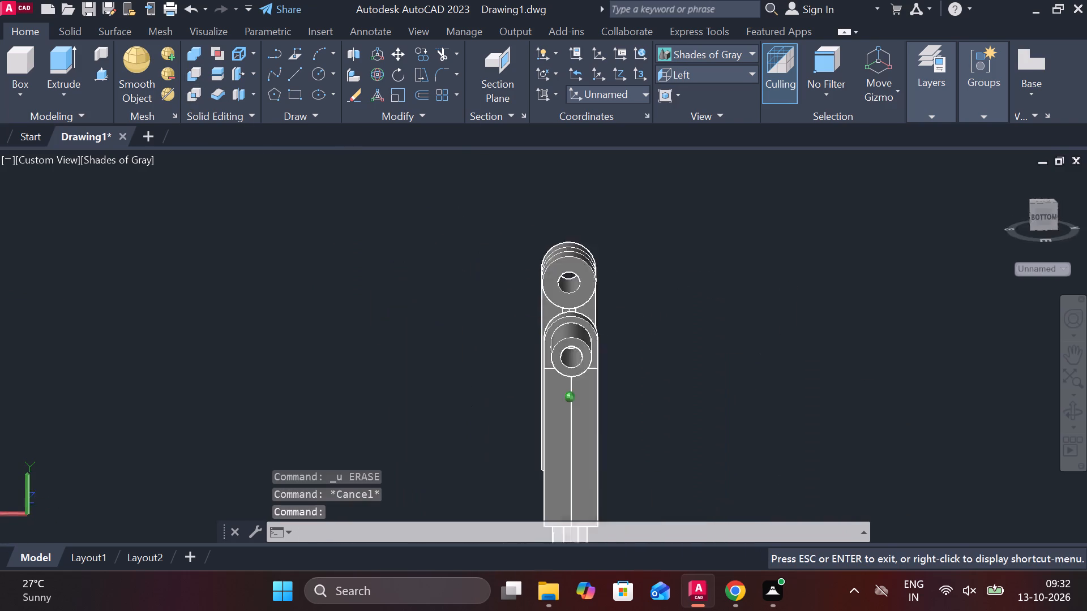
middle_click_drag(420, 276, 581, 299, "shift")
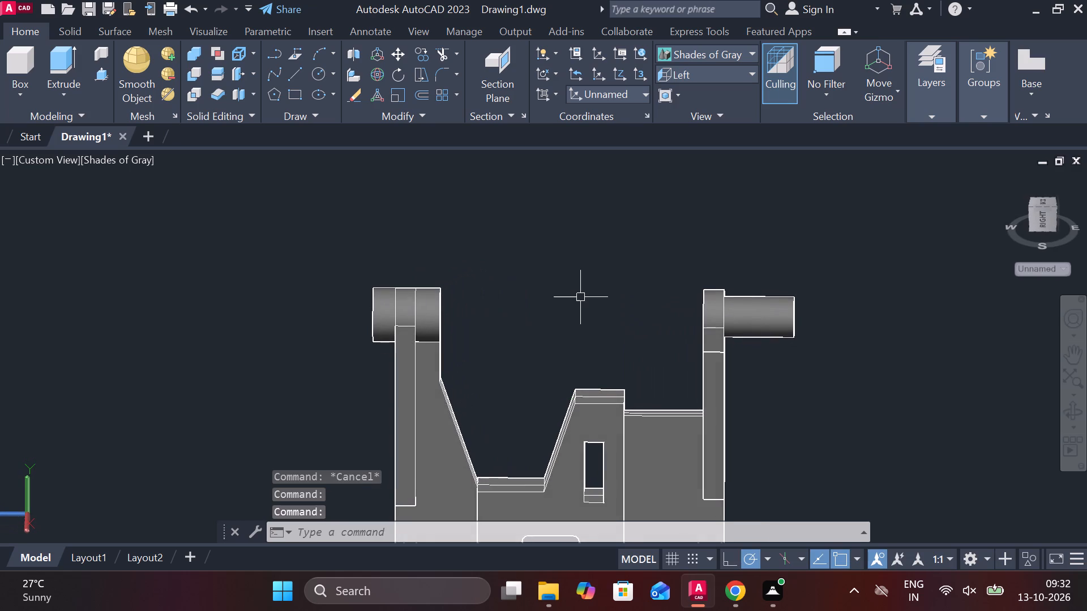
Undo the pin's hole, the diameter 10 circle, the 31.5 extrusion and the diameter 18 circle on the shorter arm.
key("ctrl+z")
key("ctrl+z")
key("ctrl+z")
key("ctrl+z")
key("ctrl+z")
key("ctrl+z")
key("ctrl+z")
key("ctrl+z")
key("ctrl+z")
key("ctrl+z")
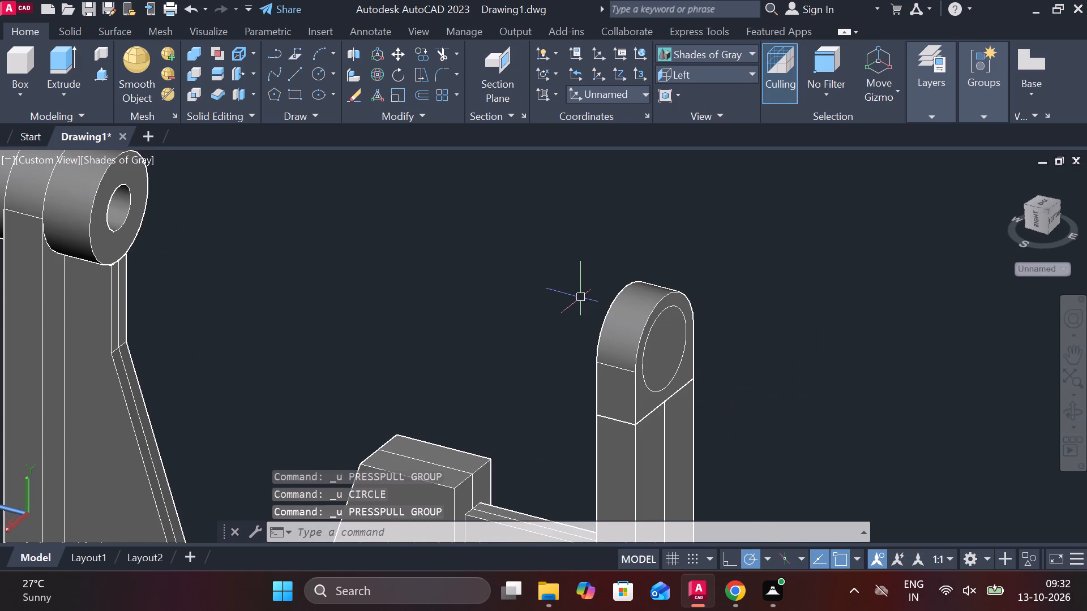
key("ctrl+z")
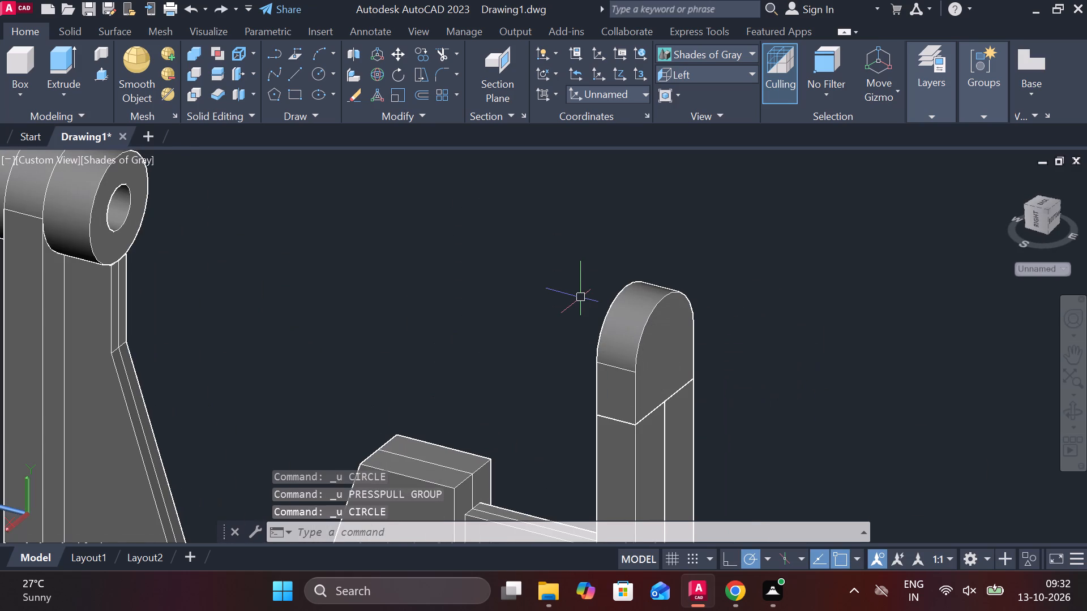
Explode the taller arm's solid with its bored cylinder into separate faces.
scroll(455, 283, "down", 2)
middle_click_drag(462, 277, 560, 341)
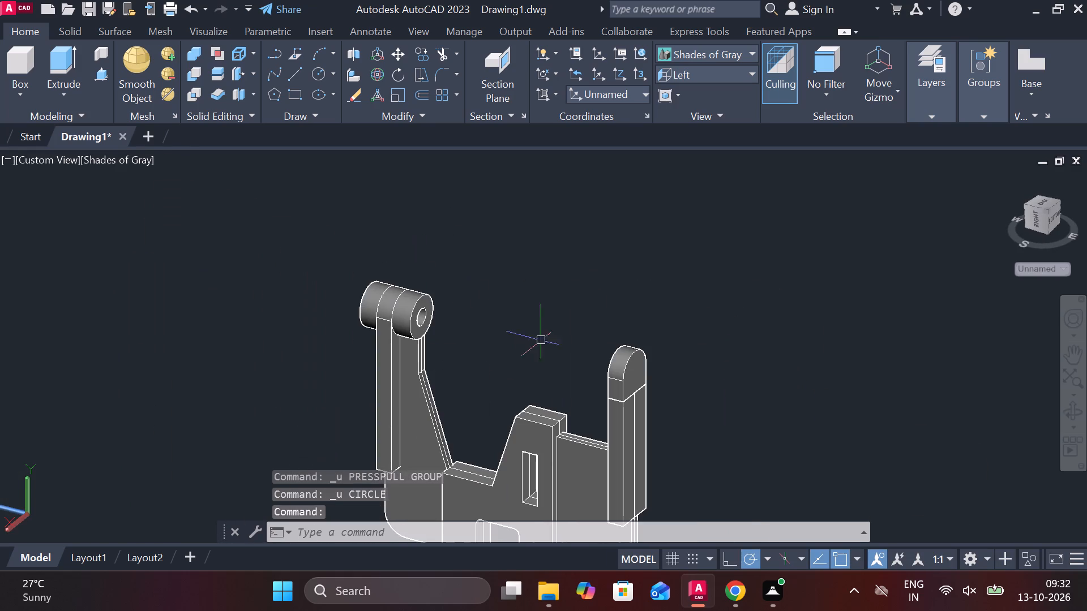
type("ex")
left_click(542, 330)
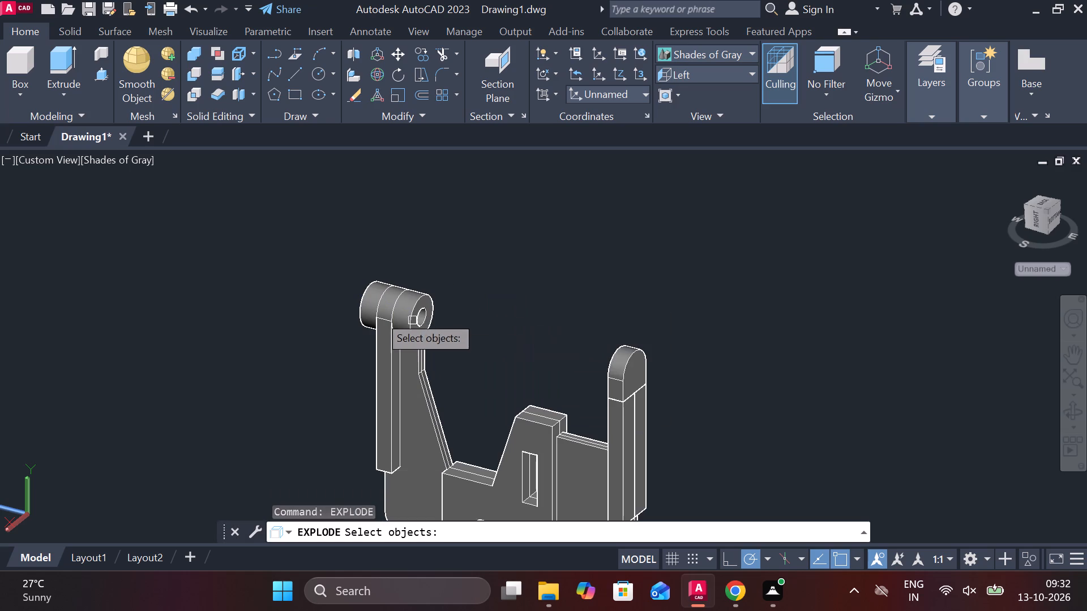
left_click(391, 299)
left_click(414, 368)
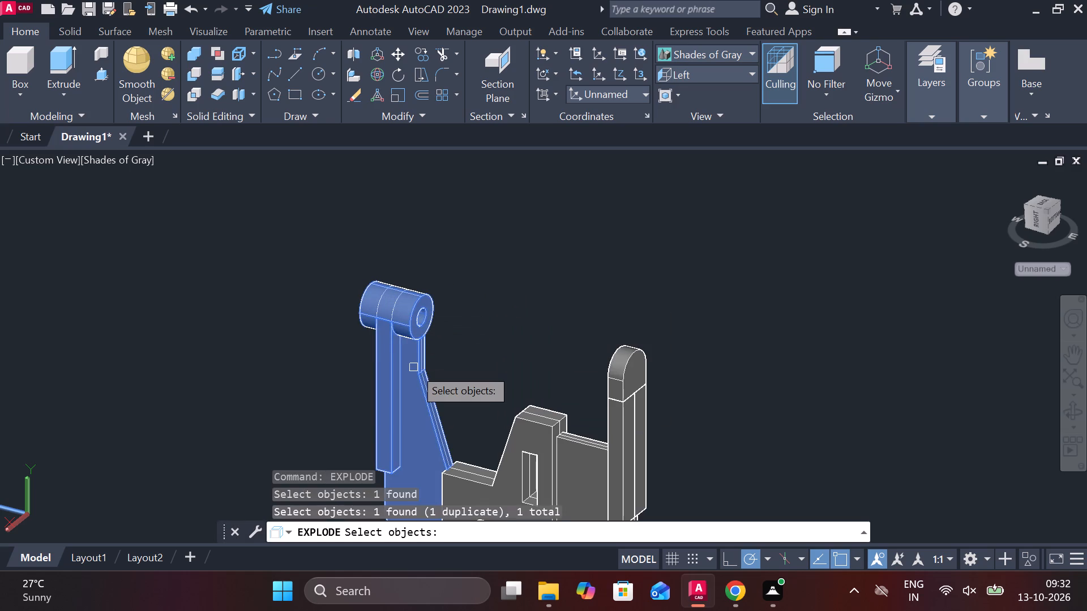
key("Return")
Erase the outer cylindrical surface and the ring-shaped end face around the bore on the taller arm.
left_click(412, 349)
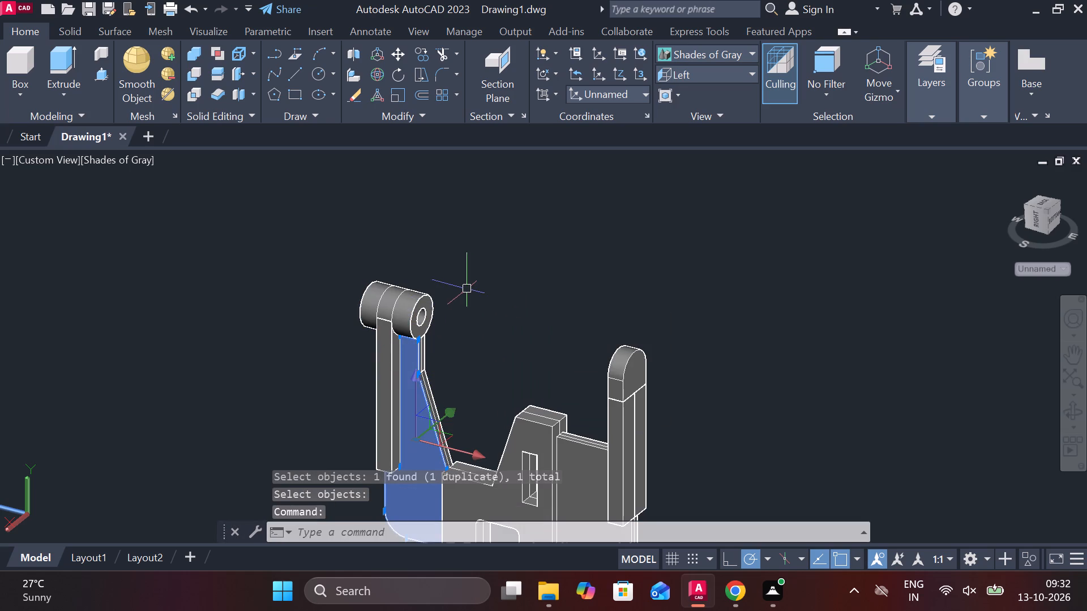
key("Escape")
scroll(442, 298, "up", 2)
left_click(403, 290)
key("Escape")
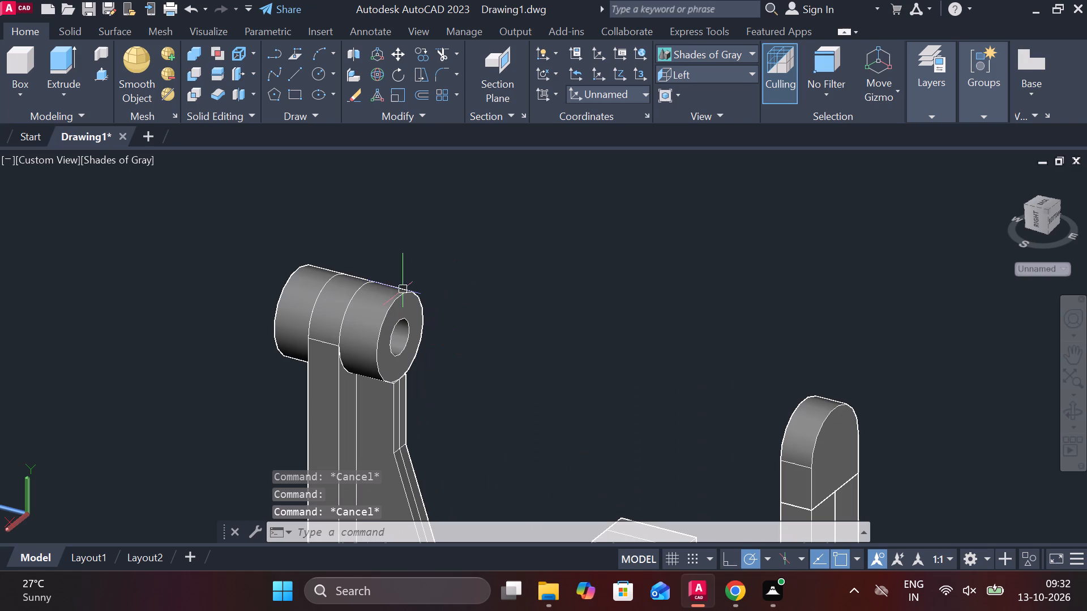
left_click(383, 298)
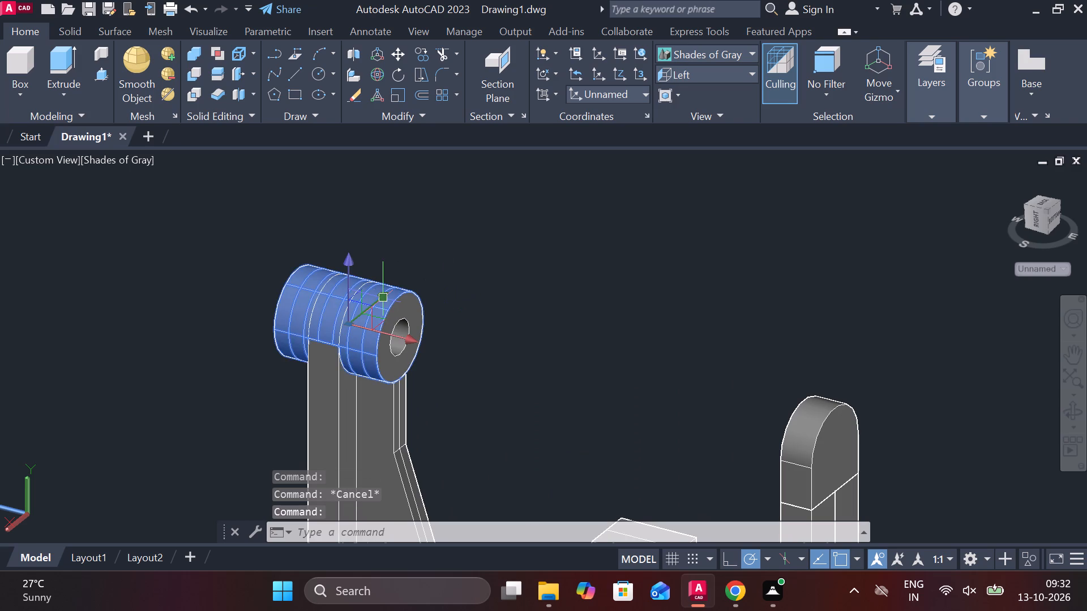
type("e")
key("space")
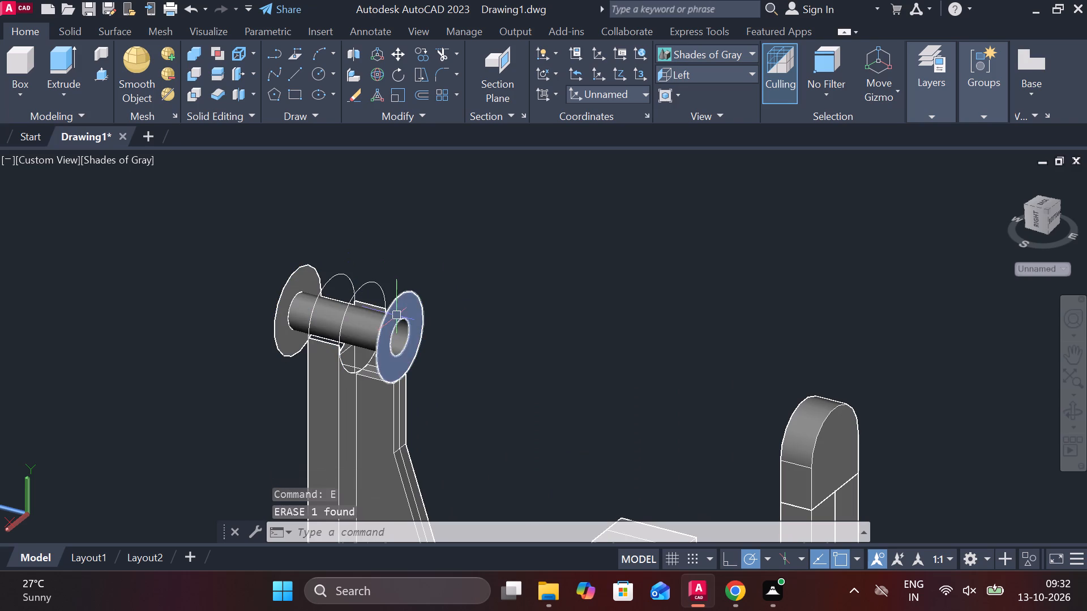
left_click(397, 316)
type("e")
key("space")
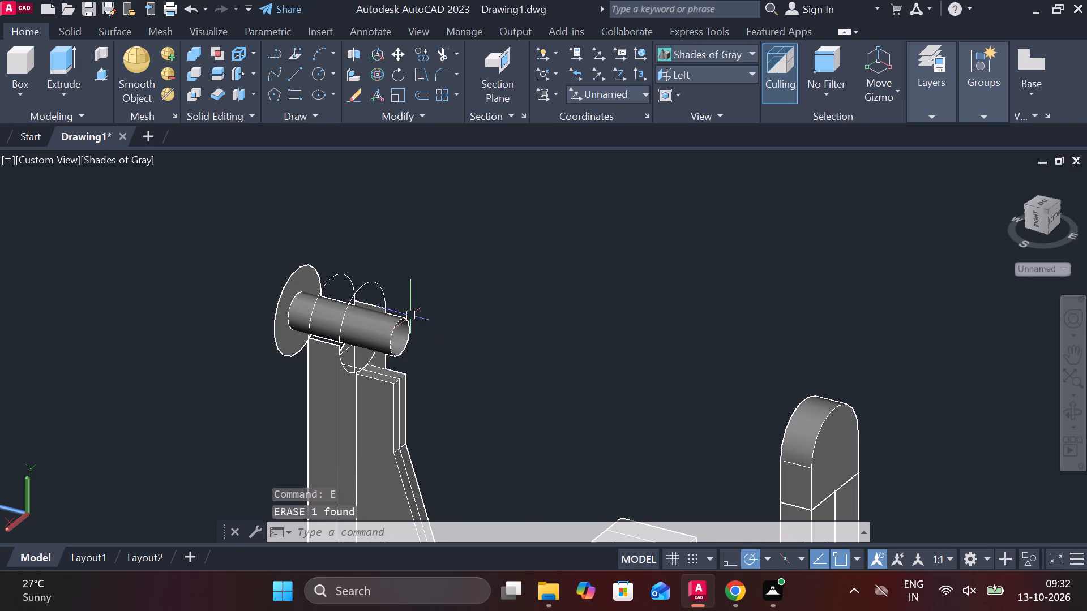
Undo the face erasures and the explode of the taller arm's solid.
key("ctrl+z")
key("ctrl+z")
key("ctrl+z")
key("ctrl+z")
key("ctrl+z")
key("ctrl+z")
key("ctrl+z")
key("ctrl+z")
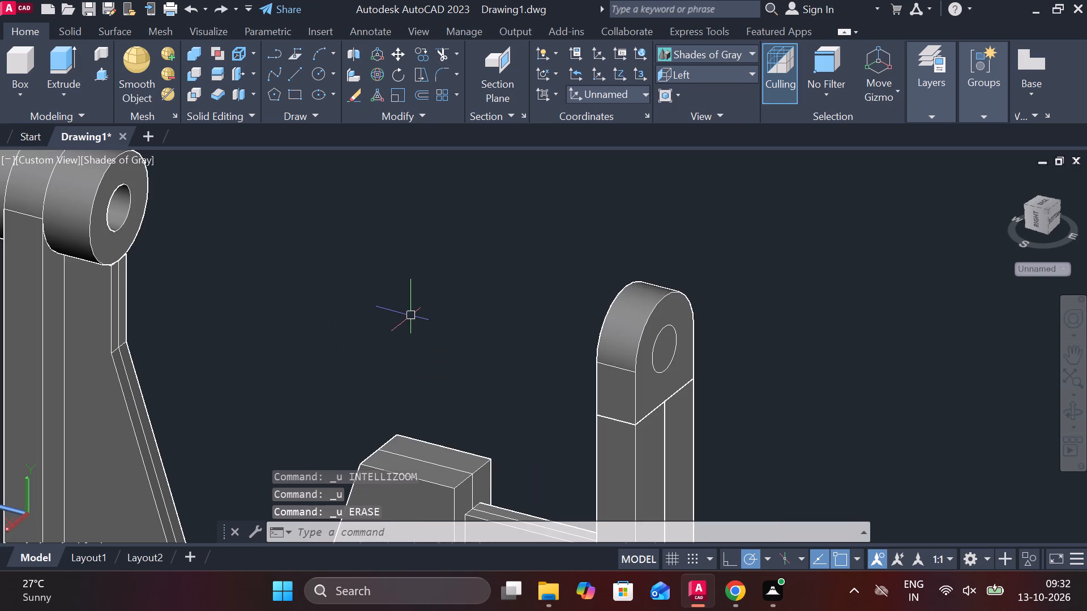
Undo the shorter arm's rounded end back through its circles, extrusion, joined outline and arch profile, leaving the square-topped arm.
key("ctrl+z")
key("ctrl+z")
key("ctrl+z")
key("ctrl+z")
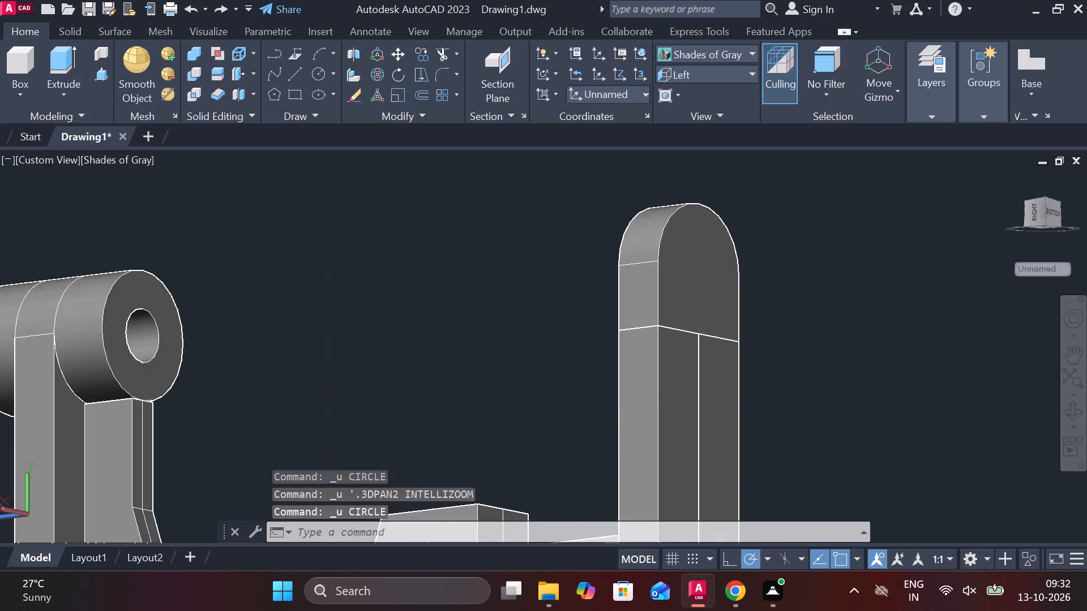
key("ctrl+z")
key("ctrl+z")
key("ctrl+z")
key("ctrl+z")
key("ctrl+z")
key("ctrl+z")
key("ctrl+z")
key("ctrl+z")
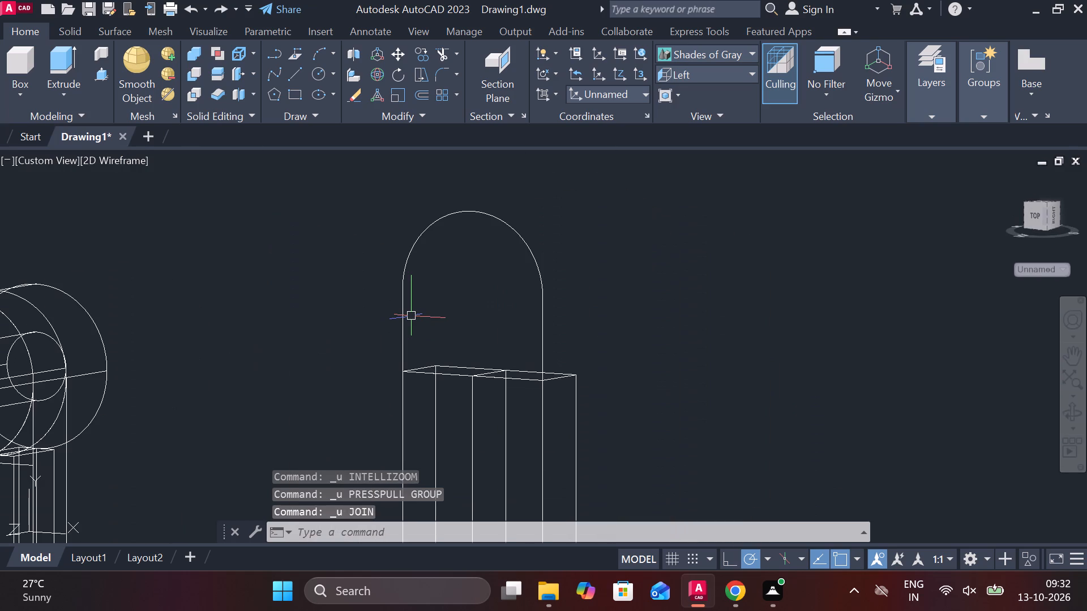
scroll(427, 306, "down", 3)
key("ctrl+z")
key("ctrl+z")
key("ctrl+z")
key("ctrl+z")
key("ctrl+z")
key("ctrl+z")
key("ctrl+z")
key("ctrl+z")
key("ctrl+z")
key("ctrl+z")
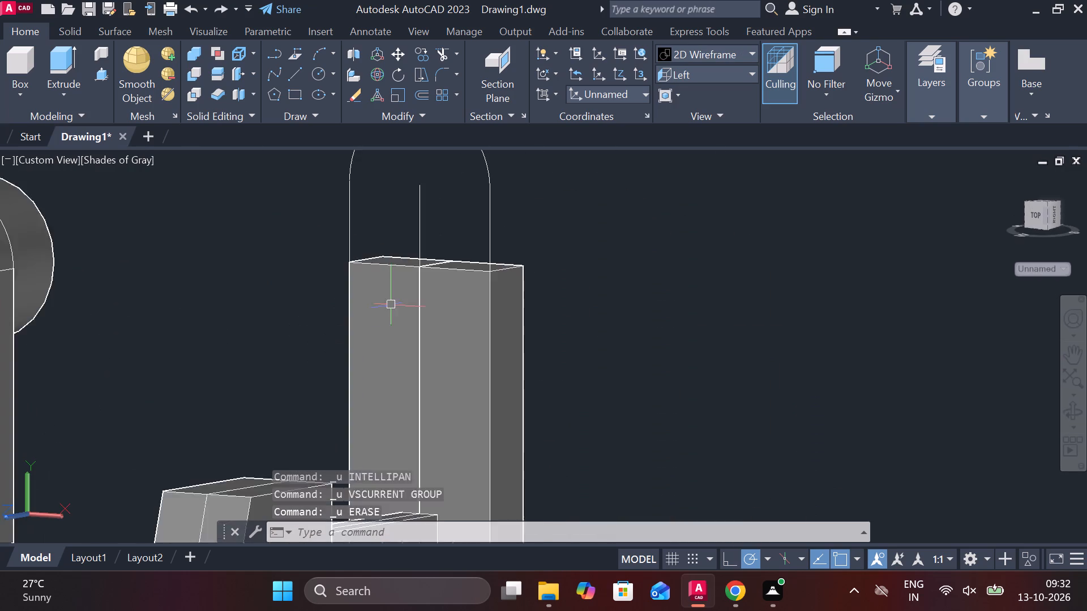
key("ctrl+z")
key("ctrl+z")
key("ctrl+z")
key("ctrl+z")
key("ctrl+z")
key("ctrl+z")
key("ctrl+z")
key("ctrl+z")
key("ctrl+z")
key("ctrl+z")
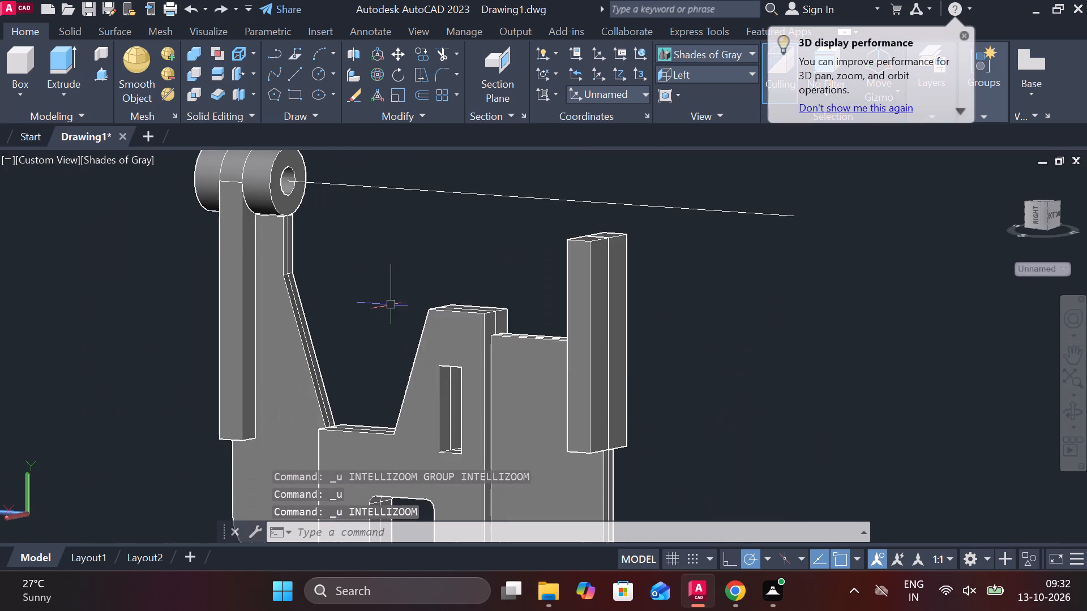
Undo the taller arm's bore, union and cylinder extrusion, back to the full-width circle on its rounded end.
key("ctrl+z")
key("ctrl+z")
key("ctrl+z")
key("ctrl+z")
key("ctrl+z")
key("ctrl+z")
key("ctrl+z")
key("ctrl+z")
key("ctrl+z")
key("ctrl+z")
key("ctrl+z")
key("ctrl+z")
key("ctrl+z")
key("ctrl+z")
key("ctrl+z")
key("ctrl+z")
key("ctrl+z")
key("ctrl+z")
key("ctrl+z")
key("ctrl+z")
key("ctrl+z")
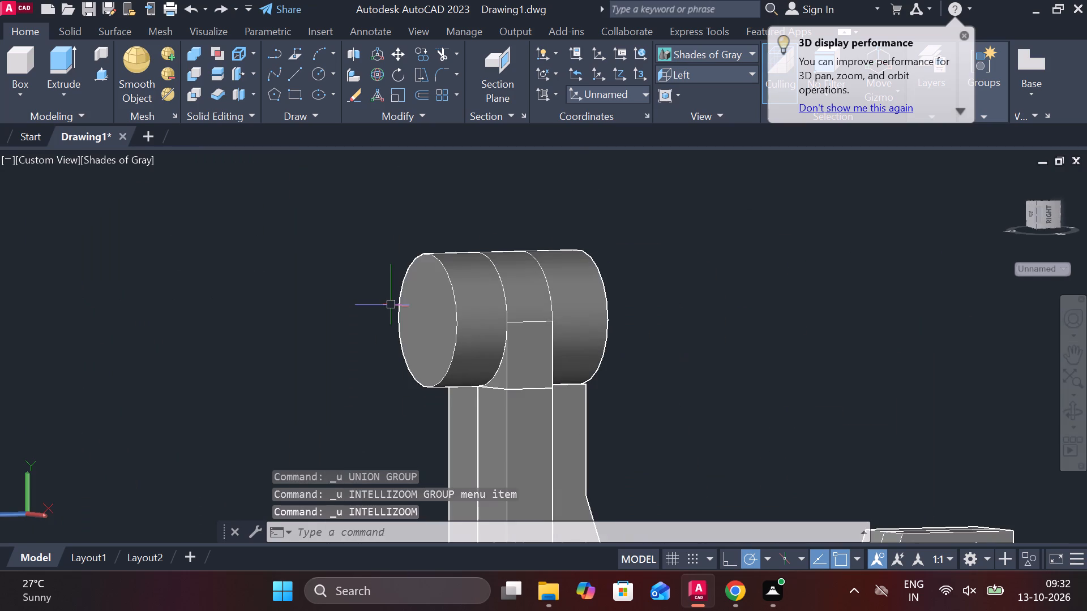
scroll(391, 305, "down", 1)
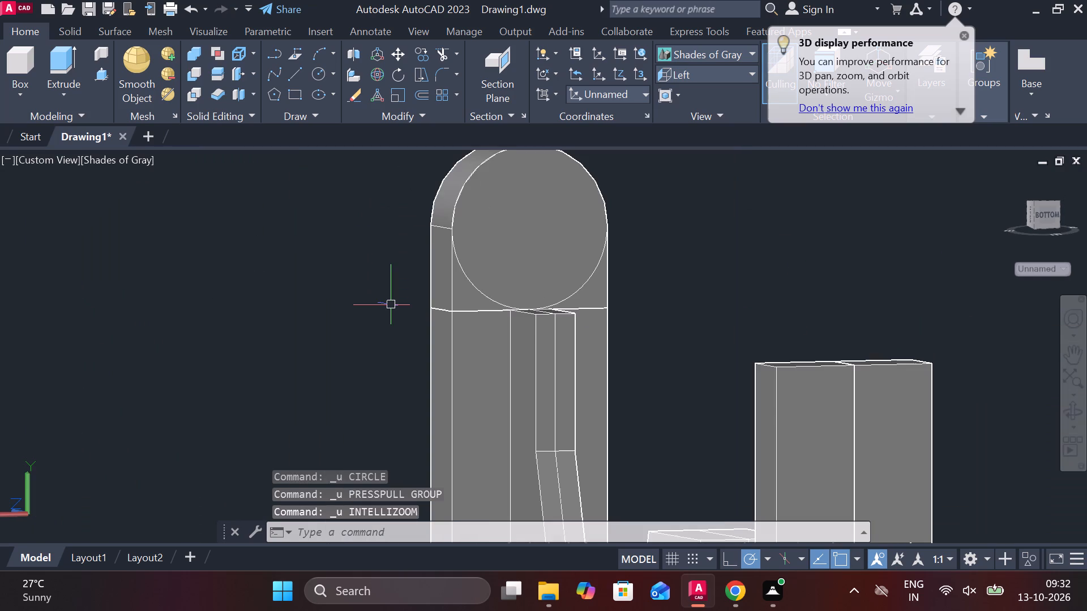
scroll(387, 292, "down", 1)
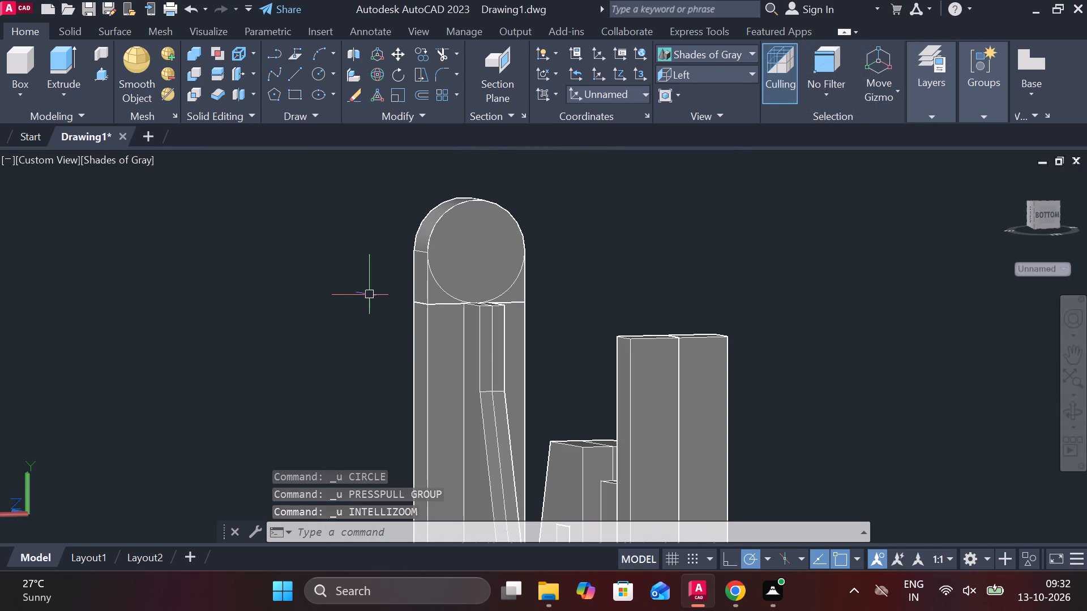
Switch to the 2D Wireframe visual style and erase the full-width circle on the taller arm's rounded end.
middle_click_drag(404, 297, 472, 290, "shift")
scroll(455, 286, "up", 2)
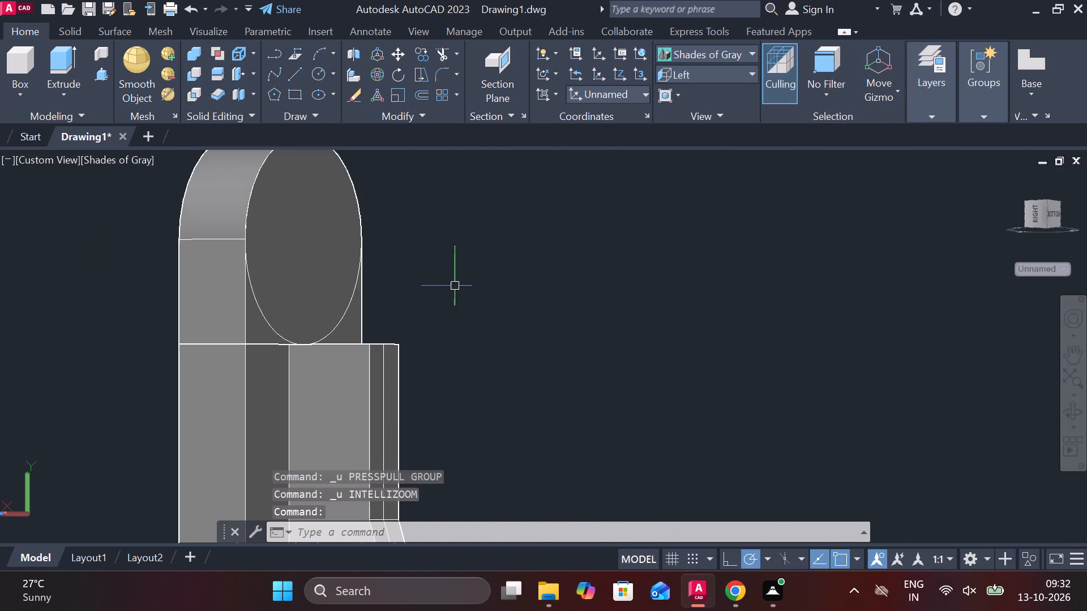
scroll(347, 304, "up", 2)
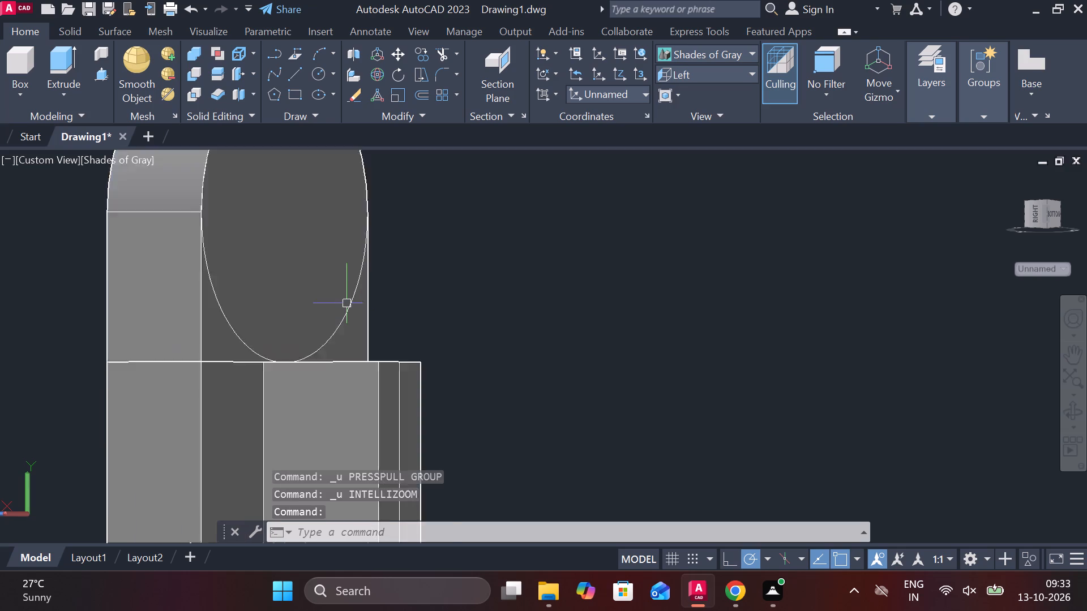
left_click(700, 48)
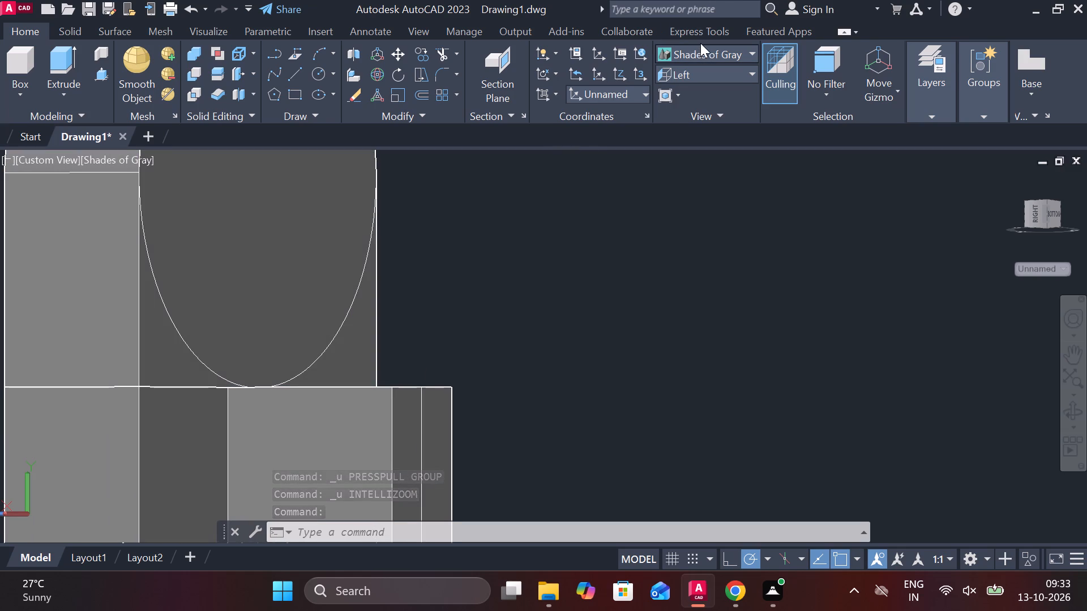
left_click(711, 94)
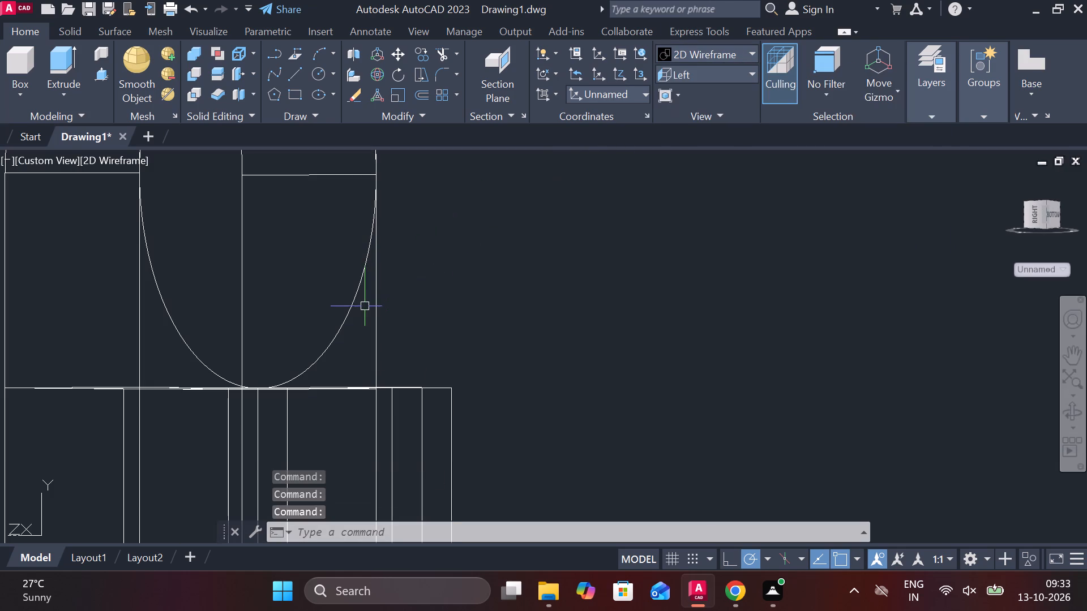
left_click(353, 307)
key("e")
key("space")
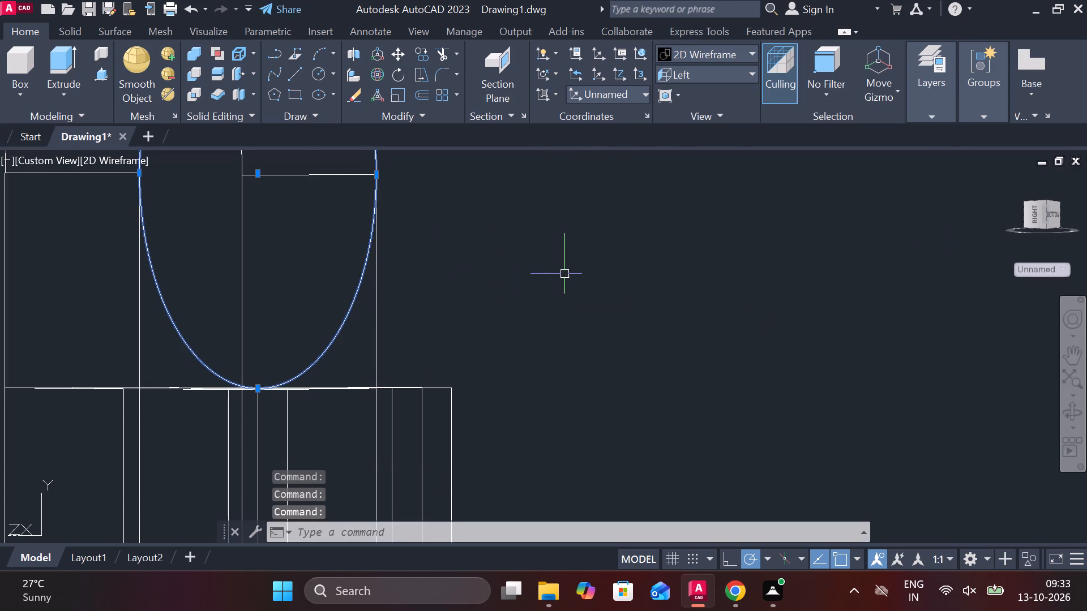
Set the visual style back to Shades of Gray.
scroll(564, 274, "down", 3)
left_click(697, 56)
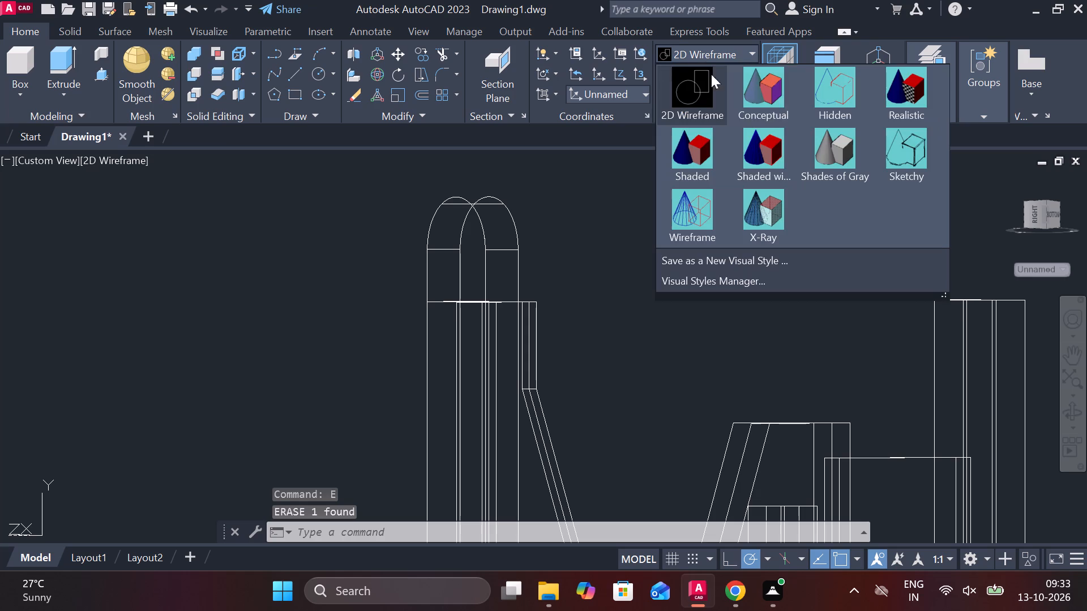
left_click(808, 149)
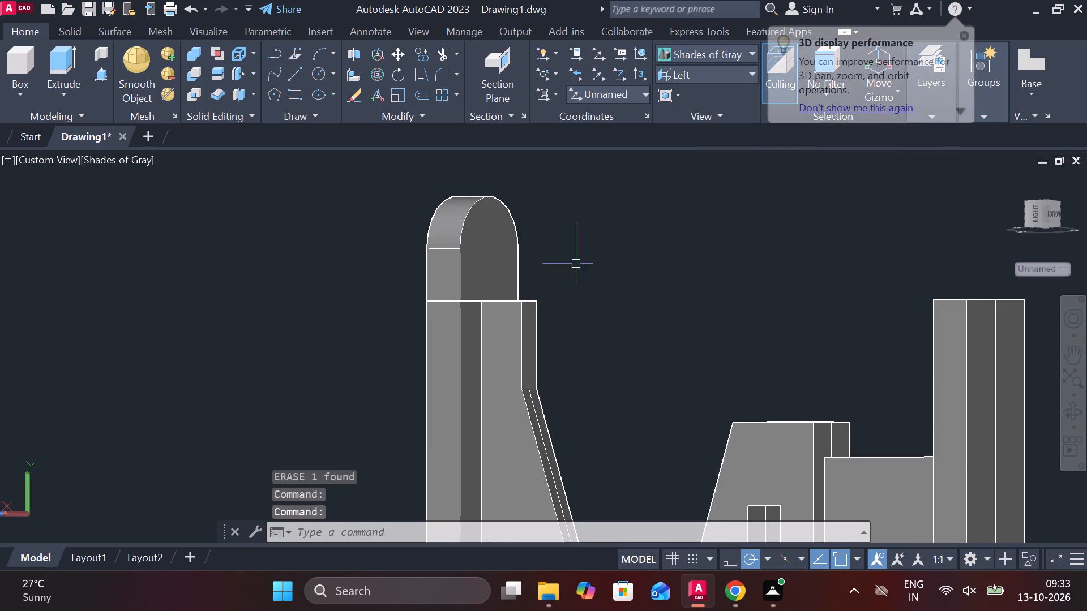
Draw a diameter 18 circle centred on the flat face of the taller arm's rounded end.
type("c")
key("space")
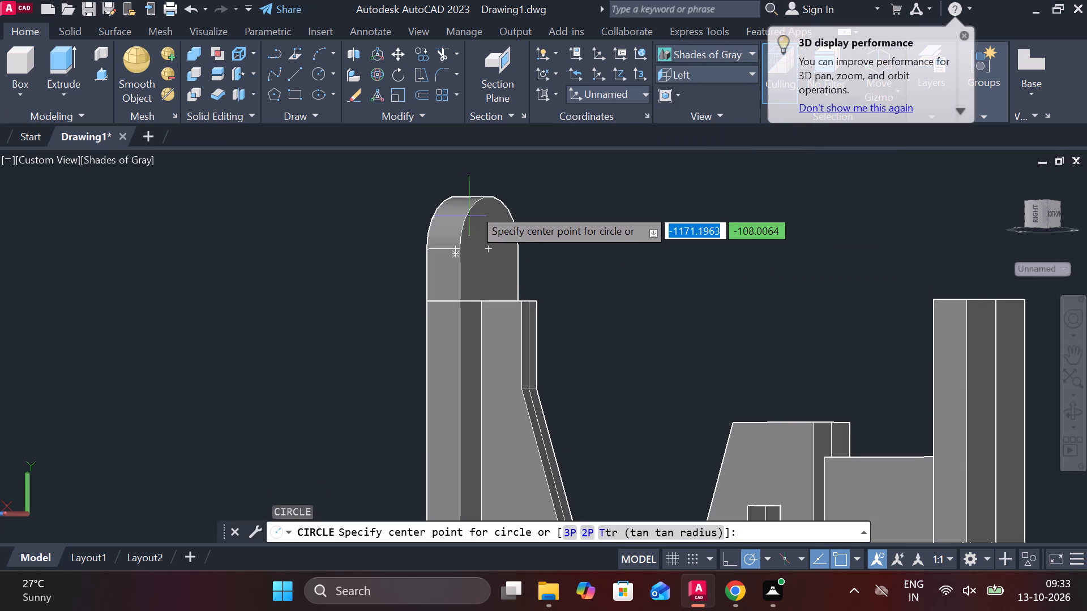
left_click(485, 247)
scroll(513, 266, "up", 2)
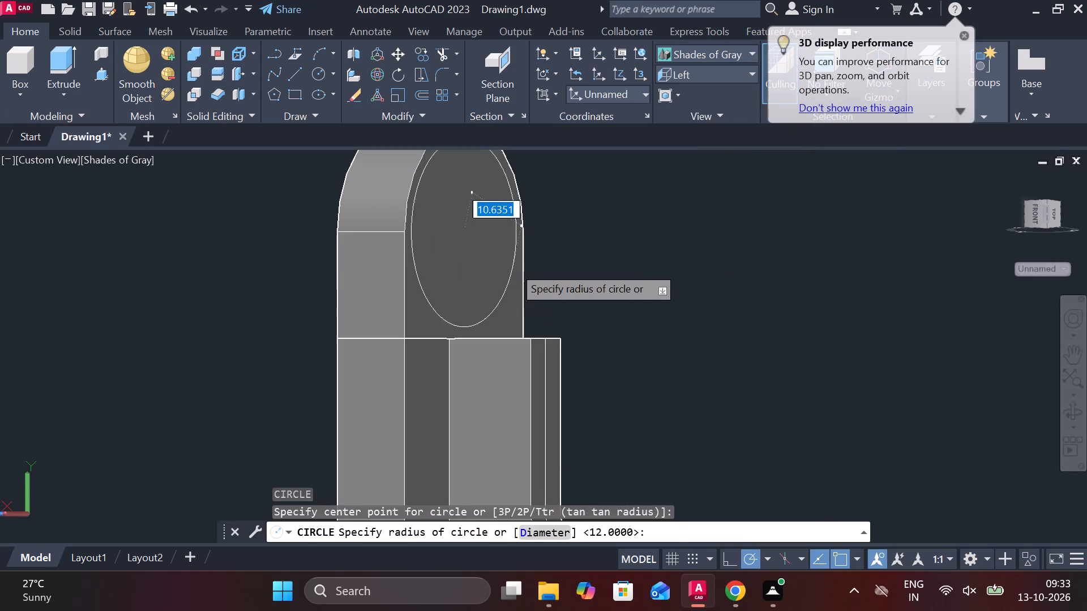
type("d")
key("space")
type("18")
key("Return")
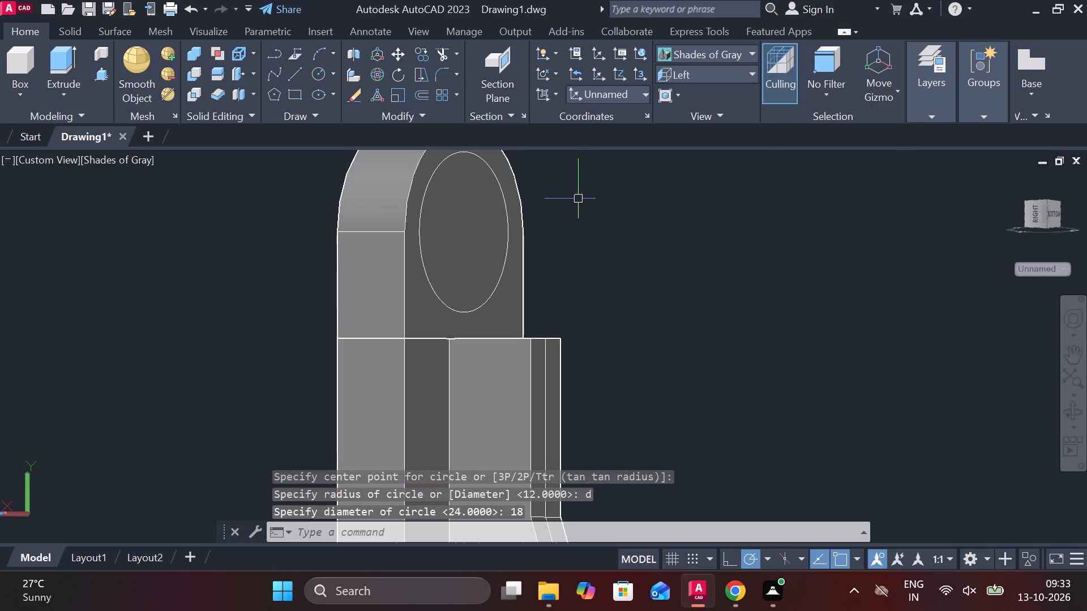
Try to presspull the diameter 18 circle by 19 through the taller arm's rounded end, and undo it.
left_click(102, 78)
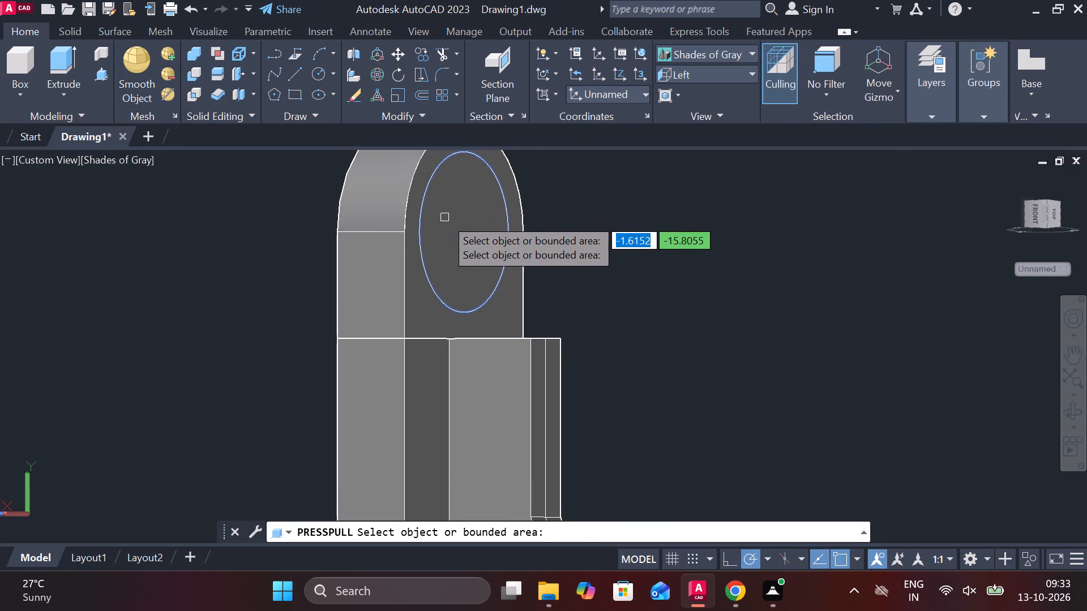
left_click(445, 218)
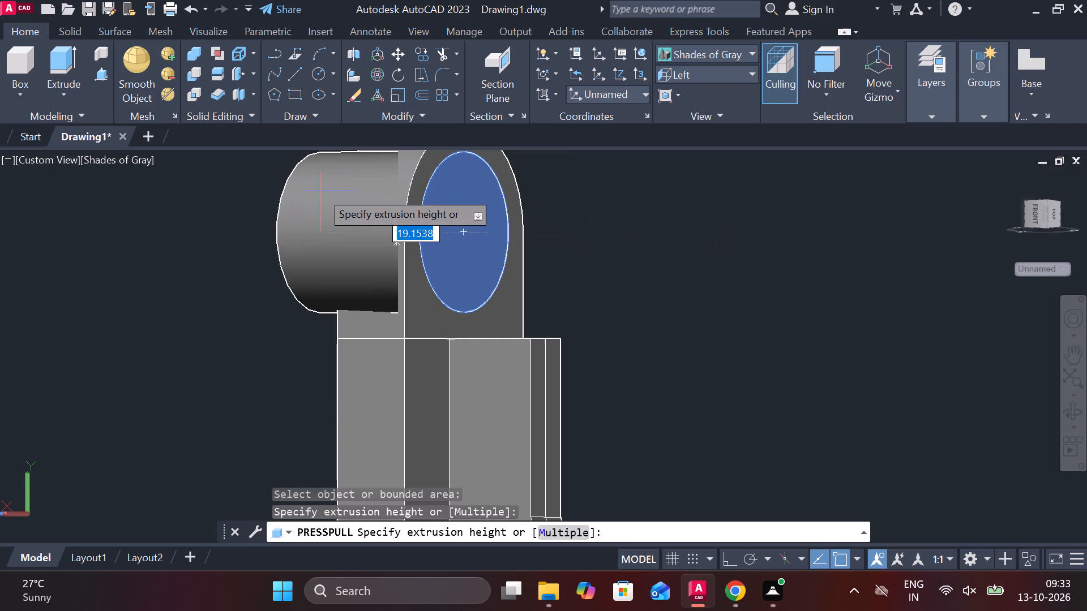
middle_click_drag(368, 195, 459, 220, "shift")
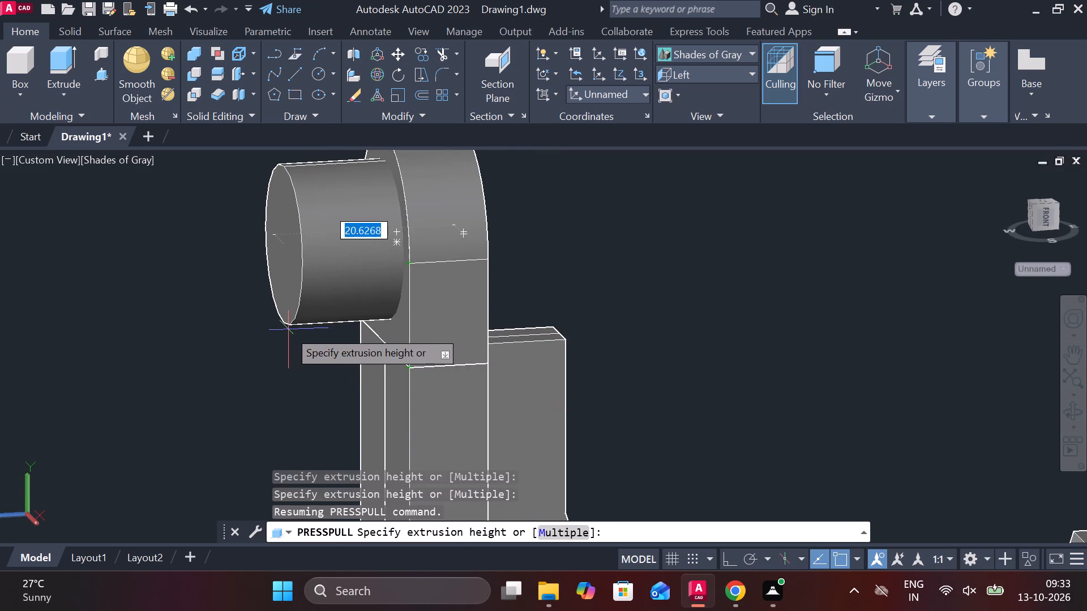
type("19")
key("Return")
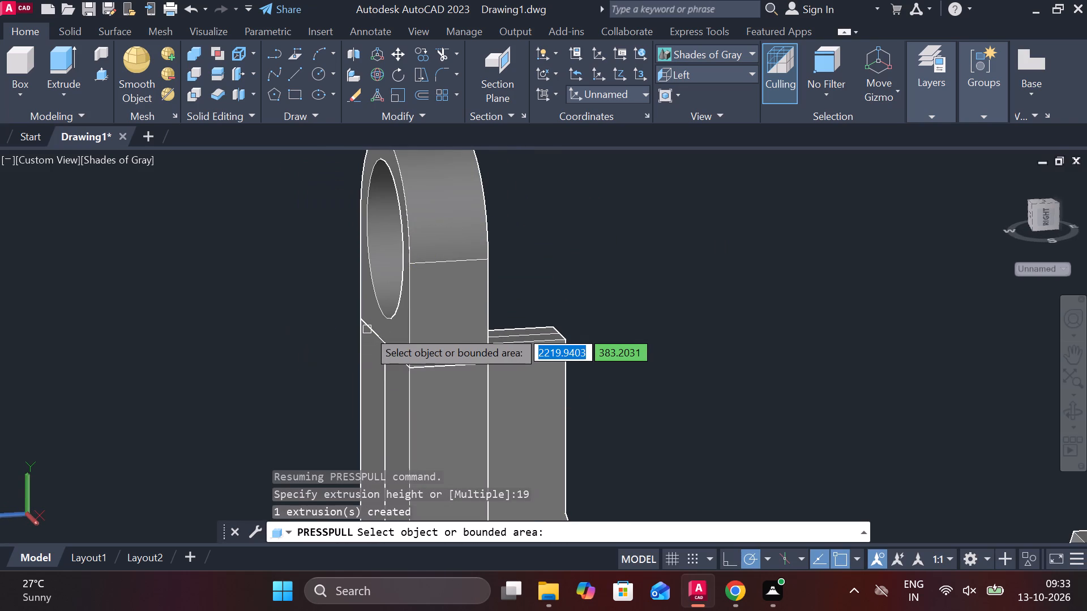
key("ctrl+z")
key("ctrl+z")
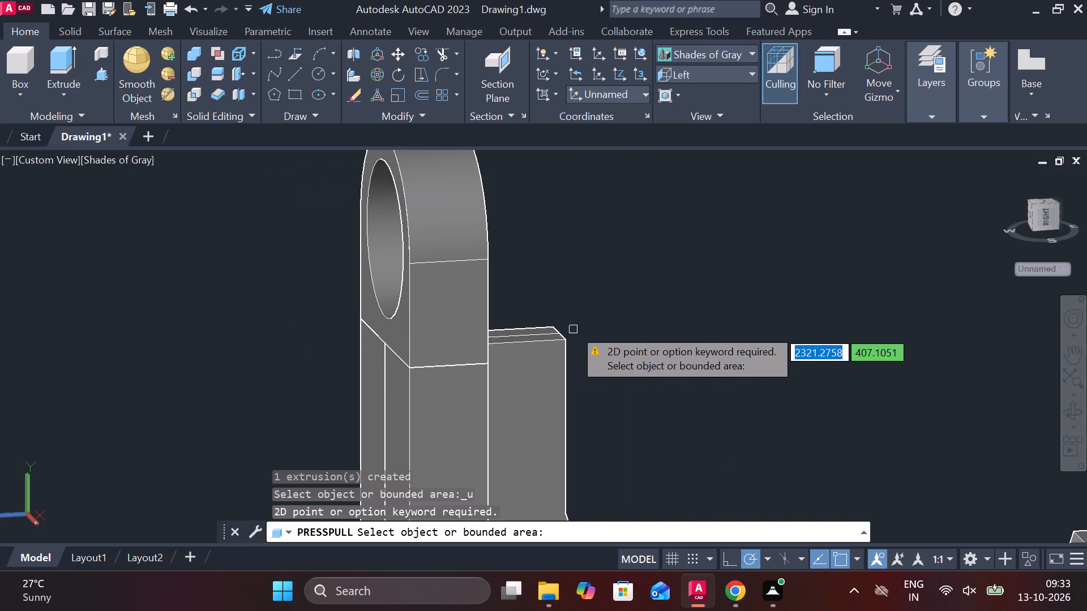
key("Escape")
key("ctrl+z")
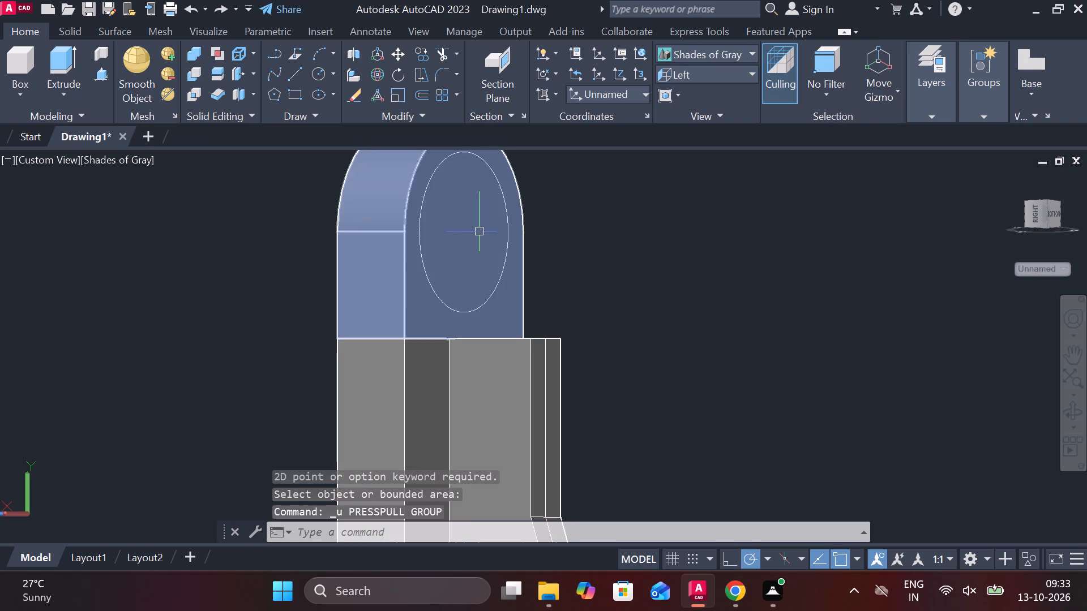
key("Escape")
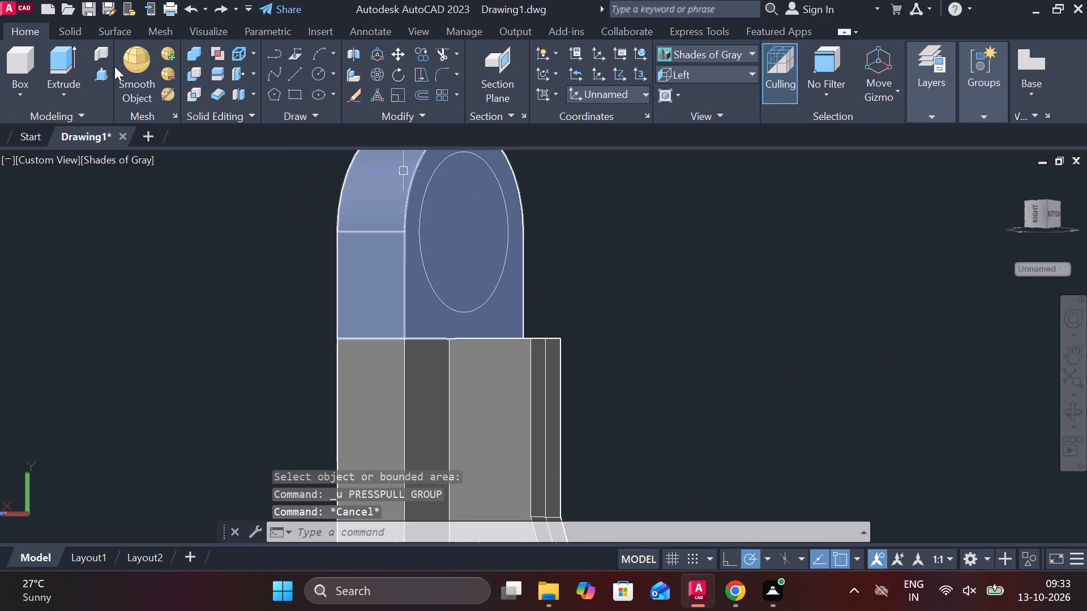
Presspull the diameter 18 circle outward by 11 from the taller arm's rounded end.
left_click(100, 72)
left_click(453, 232)
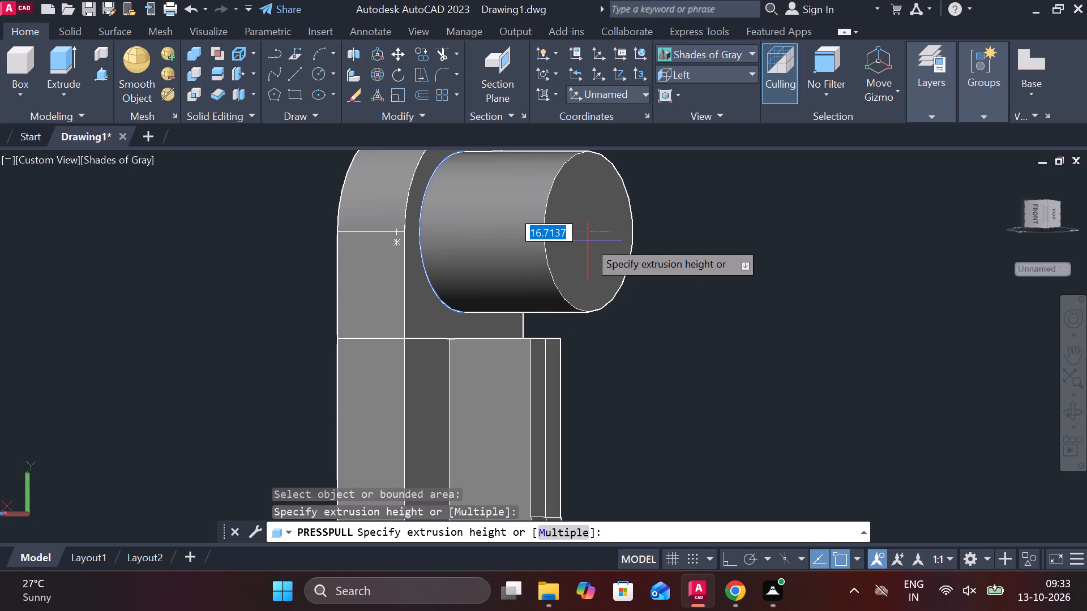
type("11")
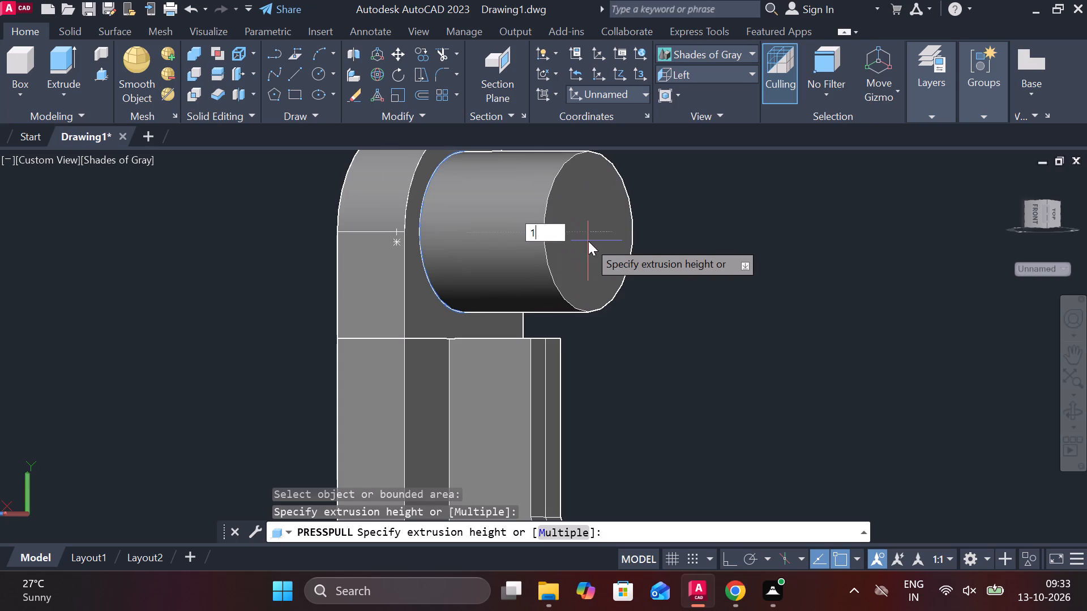
key("space")
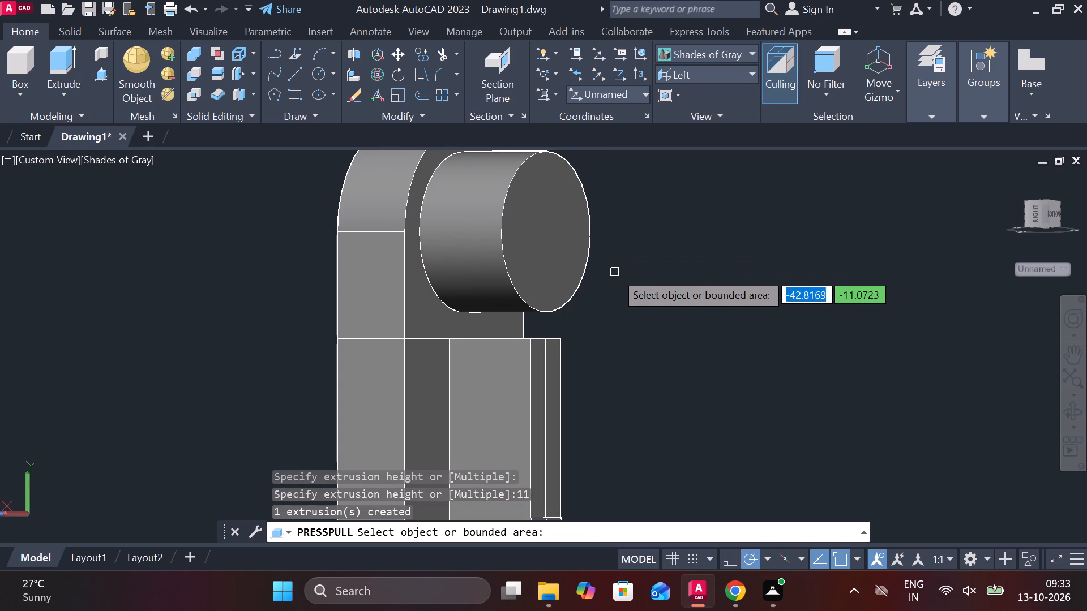
Presspull the top face of the rib's outer strip up to the underside of the new cylinder.
scroll(636, 277, "up", 1)
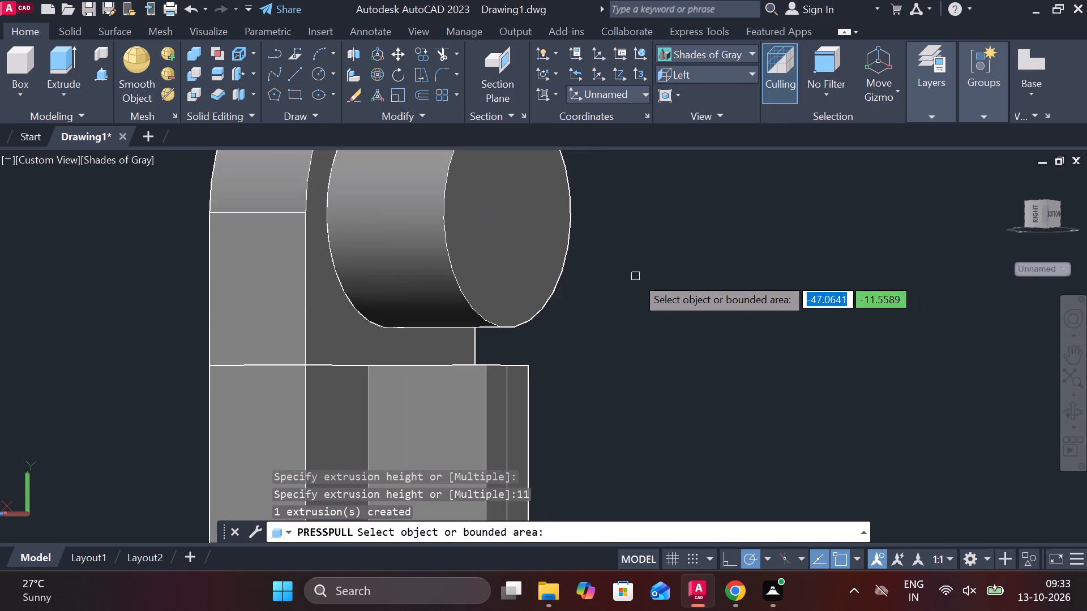
middle_click_drag(615, 292, 674, 294, "shift")
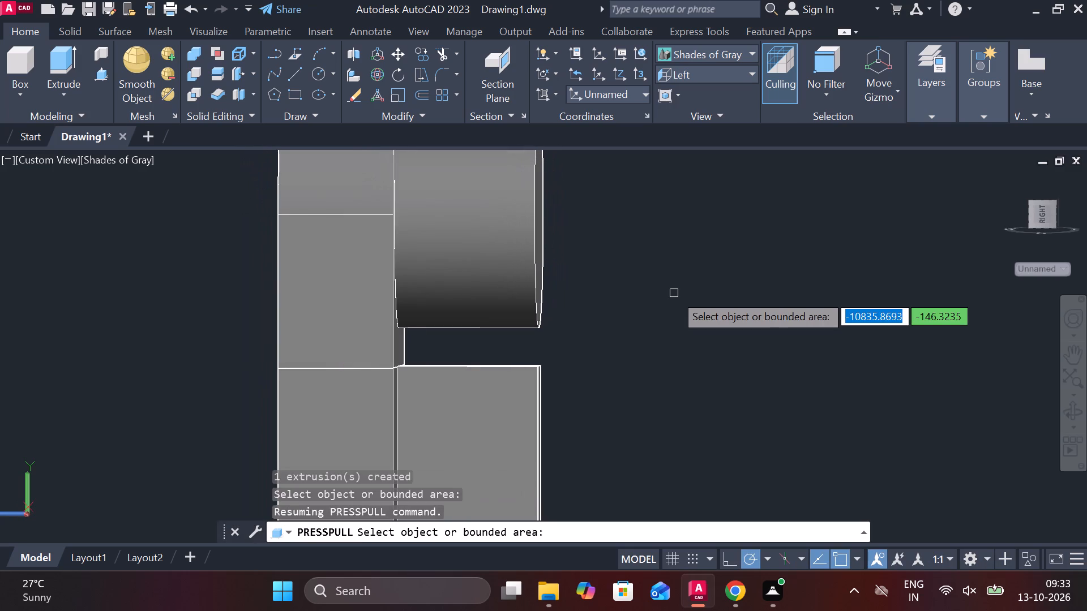
middle_click_drag(604, 325, 572, 365, "shift")
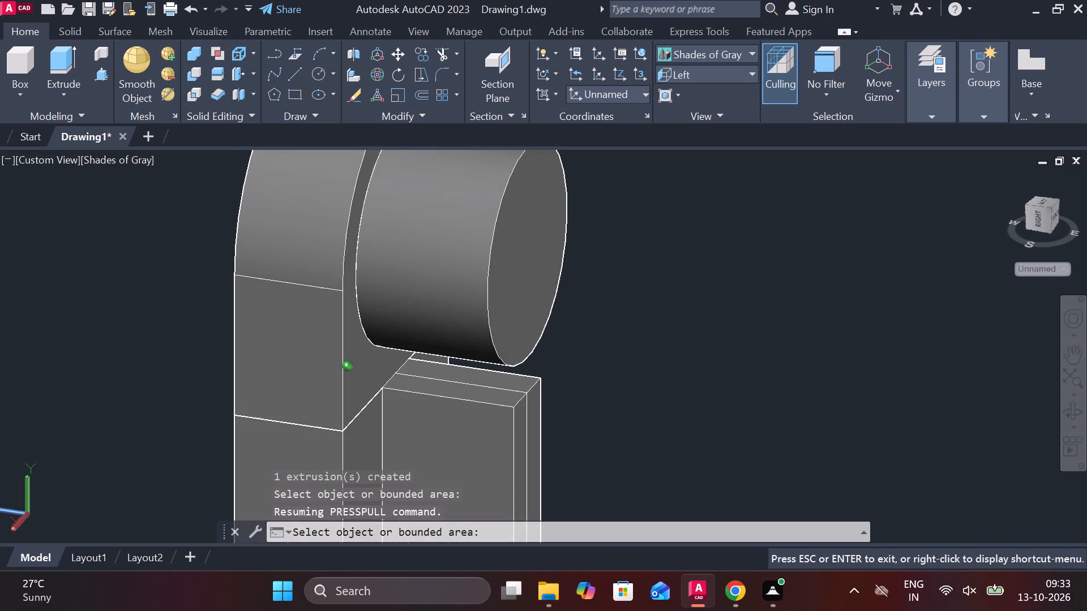
middle_click_drag(572, 365, 571, 365, "shift")
left_click(500, 380)
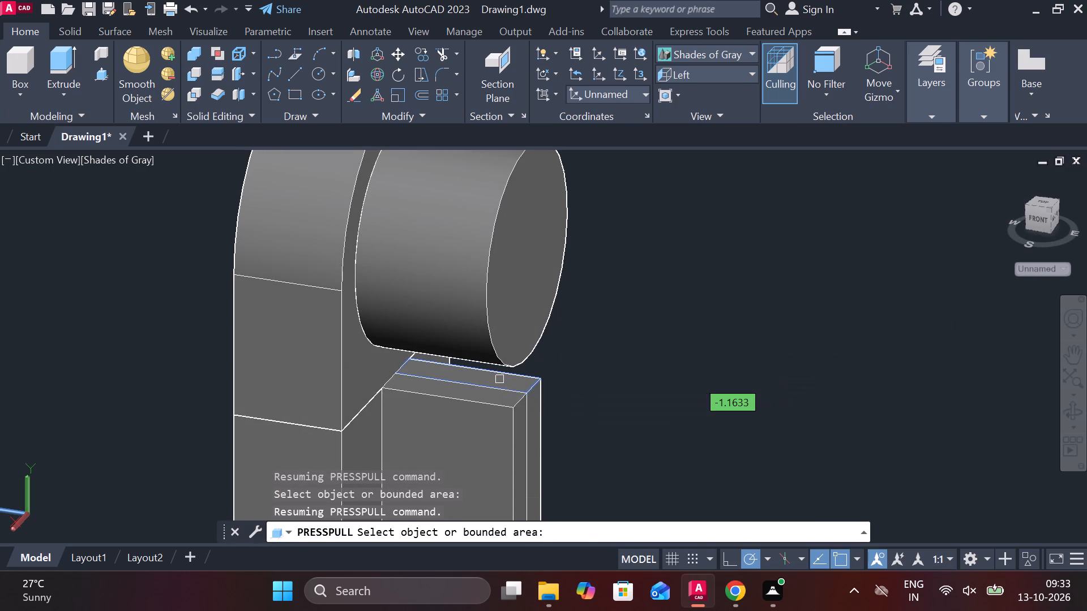
scroll(501, 372, "up", 1)
middle_click_drag(501, 372, 514, 264, "shift")
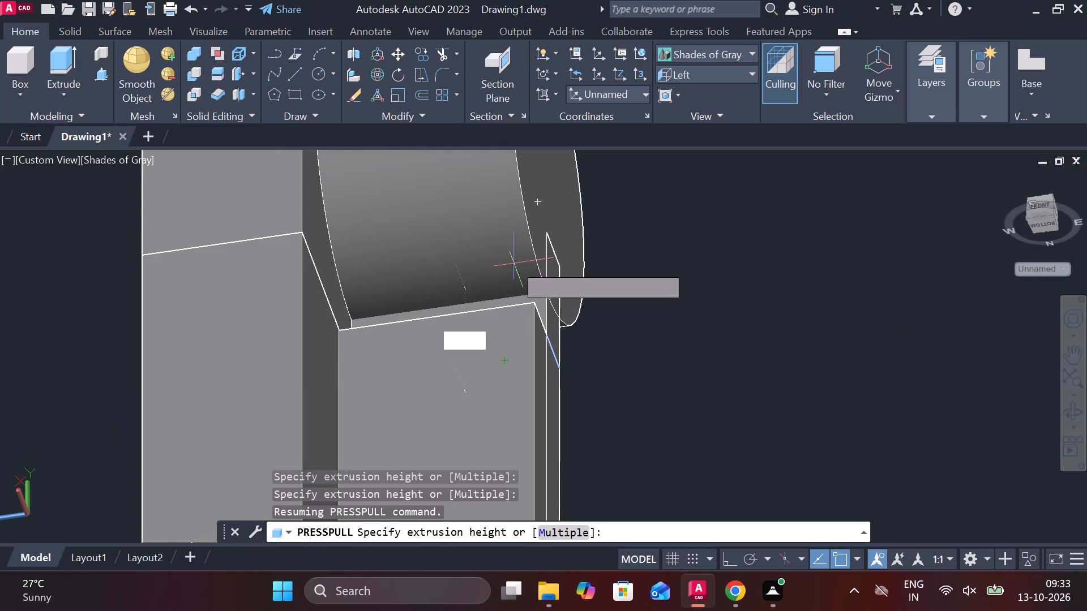
middle_click_drag(560, 315, 539, 364, "shift")
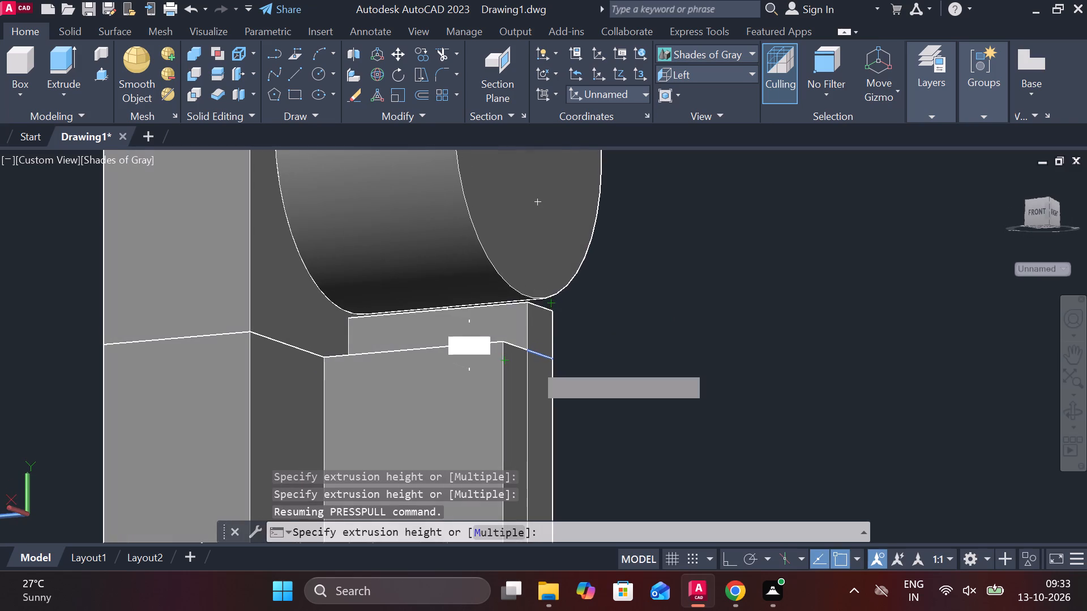
left_click(530, 299)
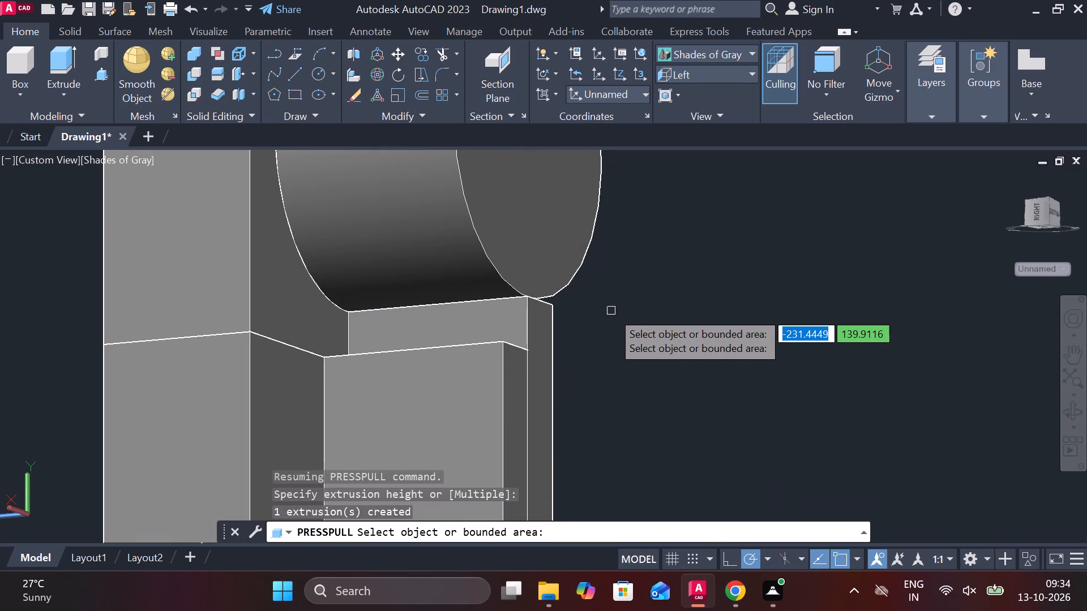
Presspull the rib's remaining lower top face up by 3, level with the raised outer strip.
middle_click_drag(621, 311, 503, 337, "shift")
middle_click_drag(587, 329, 703, 343)
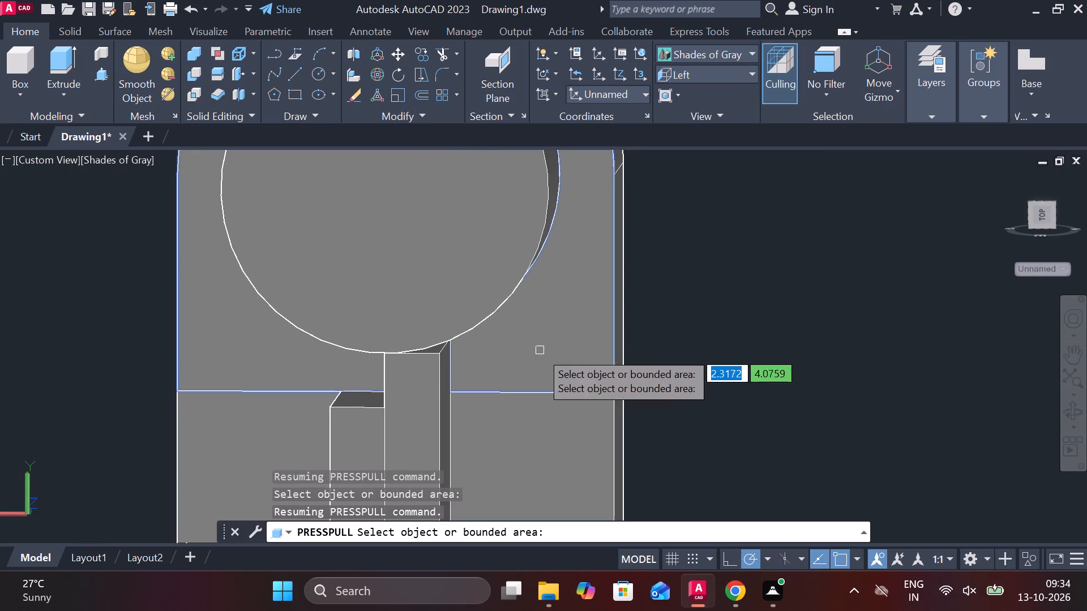
scroll(678, 343, "down", 1)
middle_click_drag(701, 343, 737, 318, "shift")
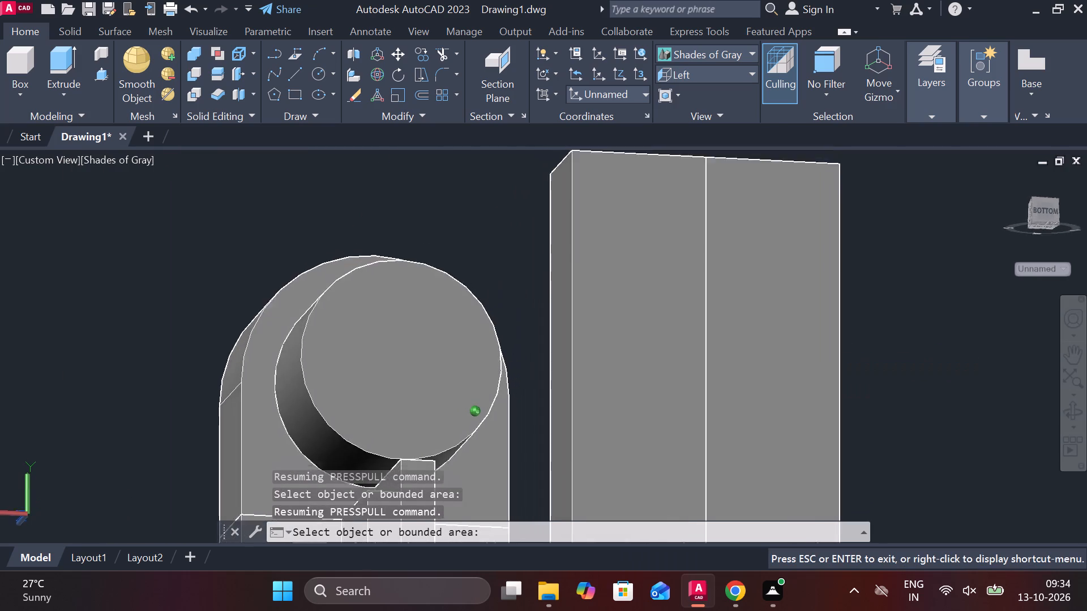
middle_click_drag(737, 318, 744, 350, "shift")
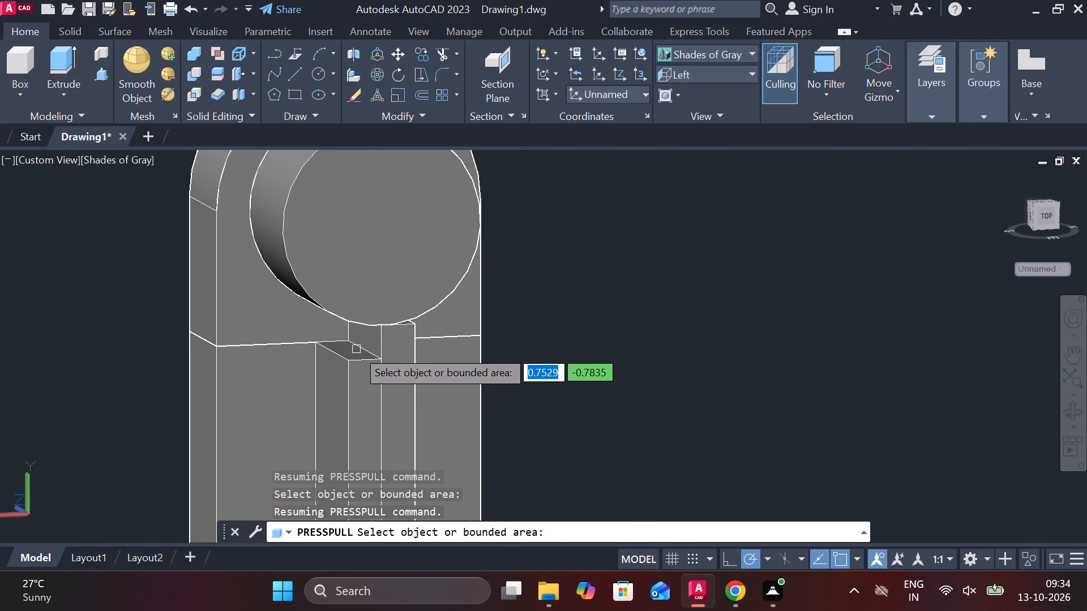
double_click(356, 355)
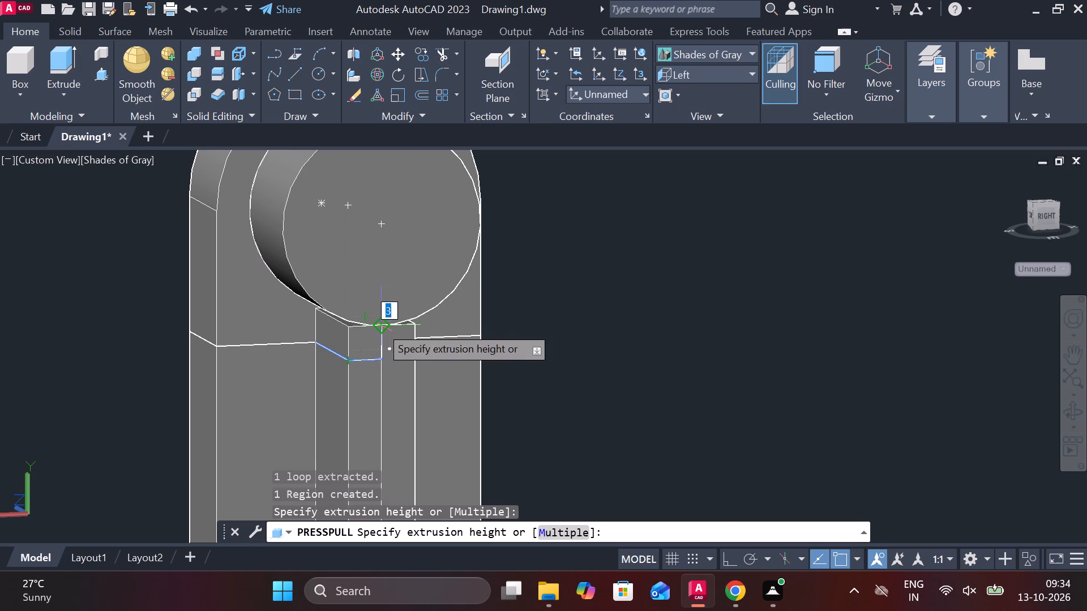
left_click(380, 328)
key("Escape")
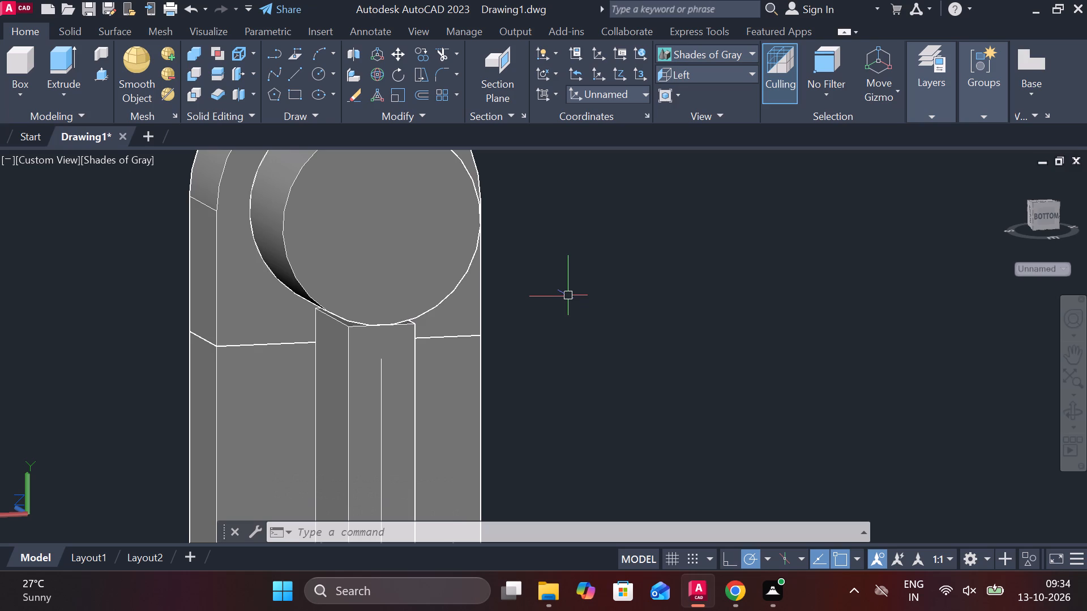
Presspull the rib's whole top face up about 0.64 so it runs into the cylinder.
scroll(568, 296, "down", 1)
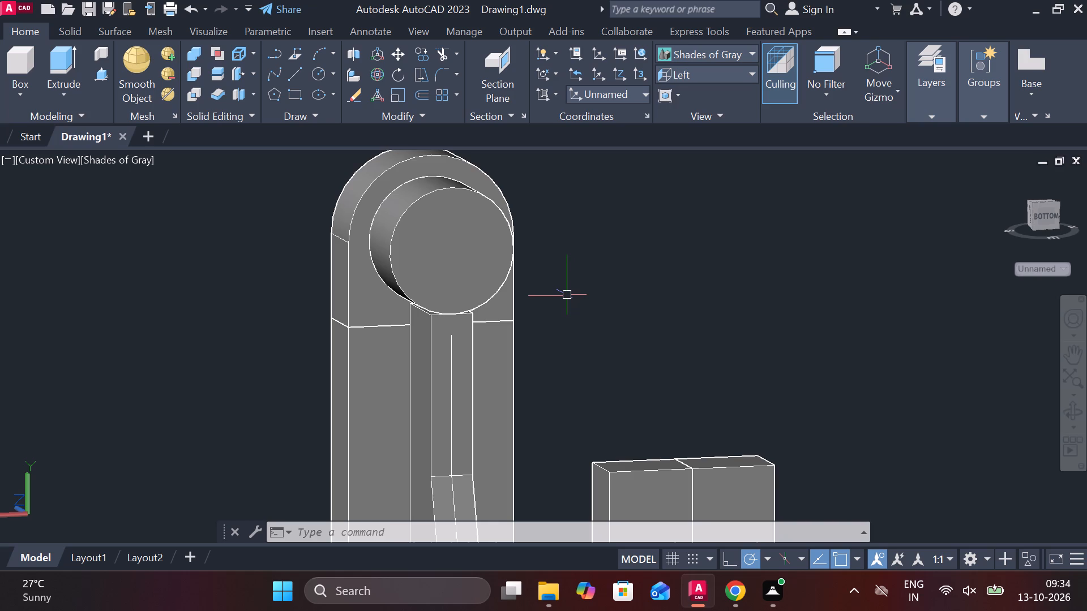
scroll(412, 319, "up", 1)
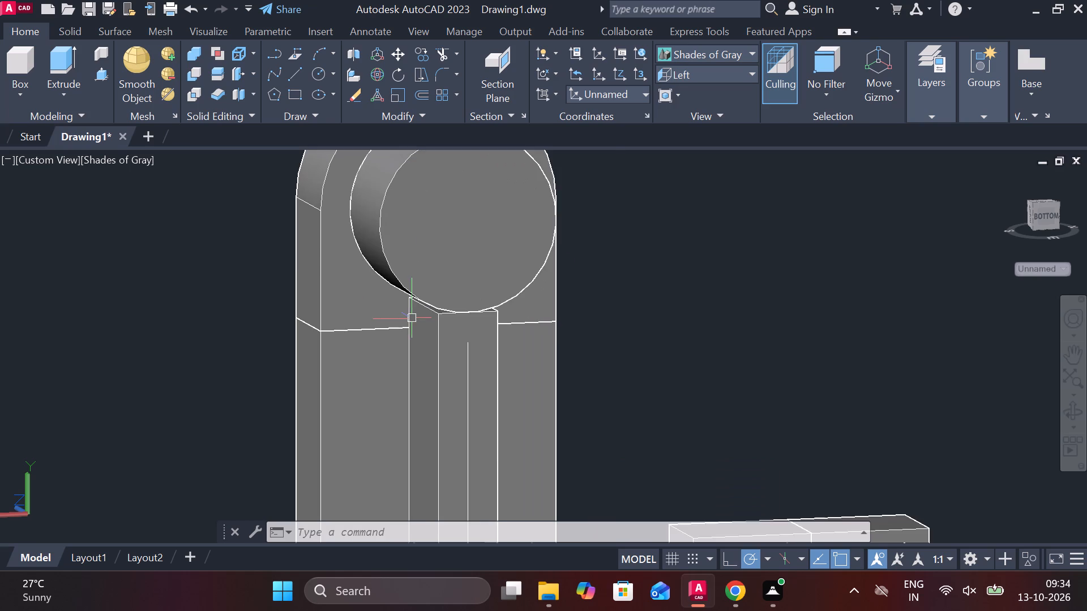
scroll(417, 316, "up", 3)
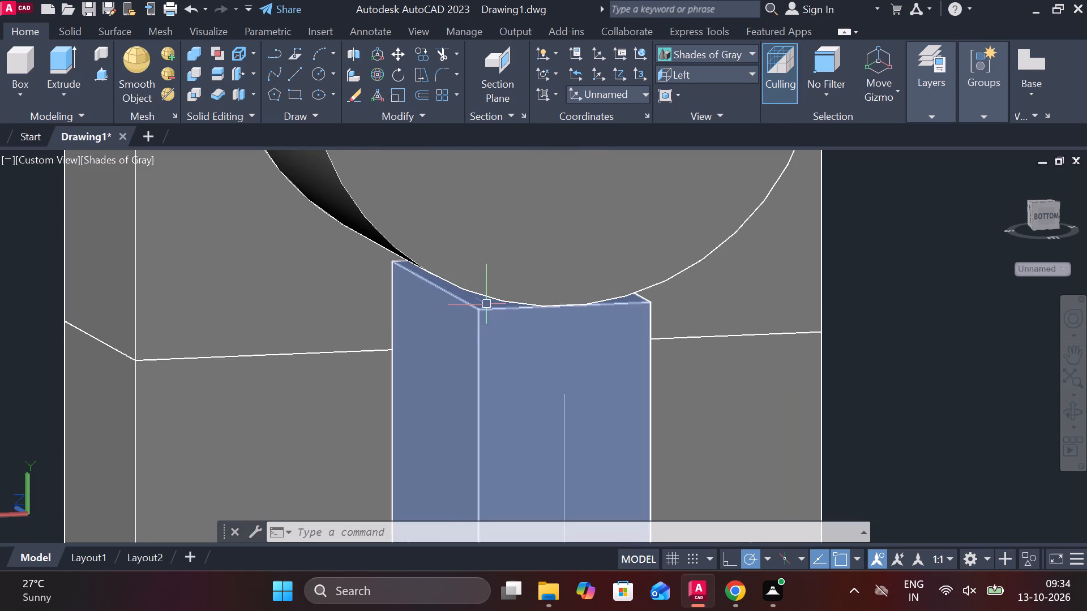
left_click(101, 66)
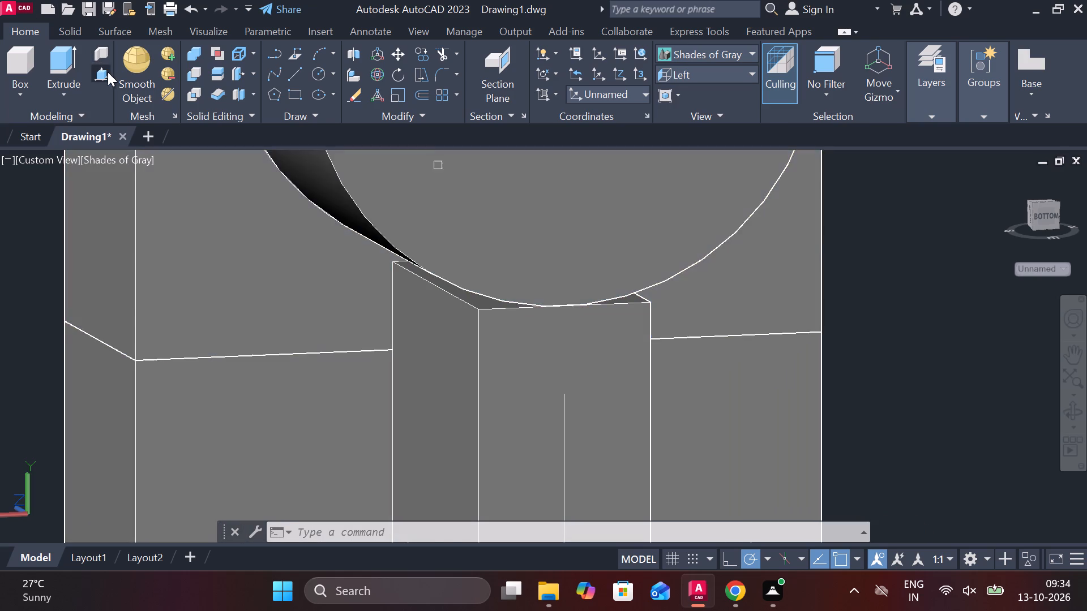
scroll(483, 245, "up", 2)
left_click(464, 360)
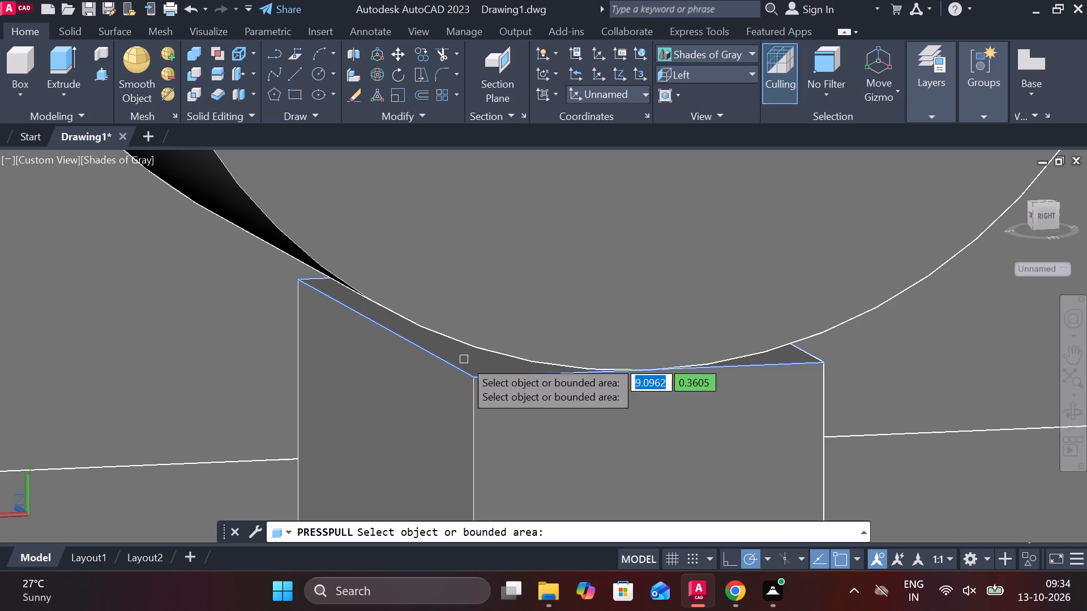
left_click(469, 283)
scroll(579, 299, "down", 1)
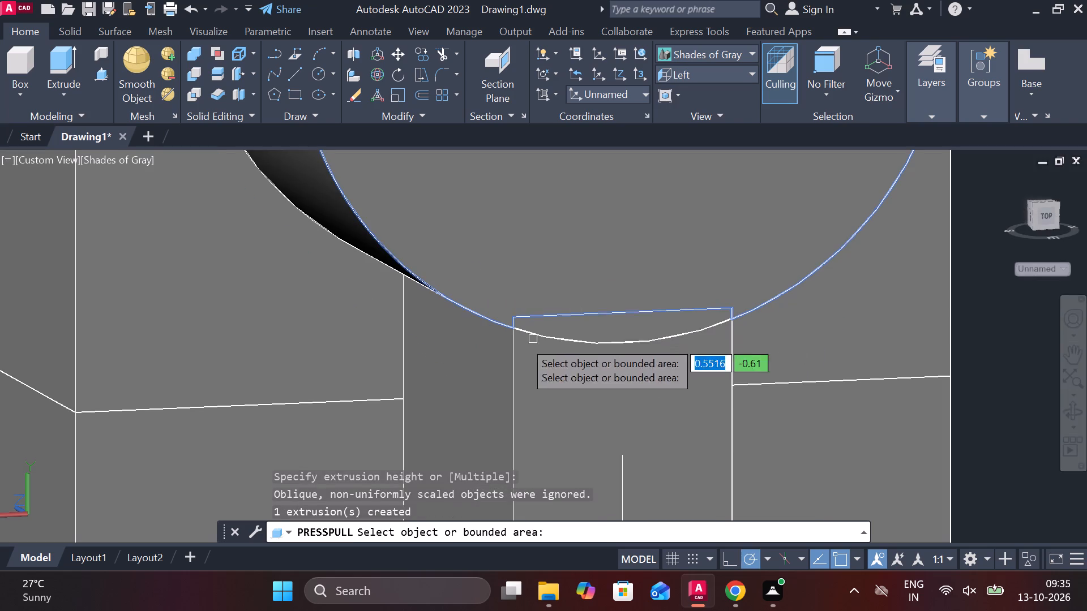
key("Escape")
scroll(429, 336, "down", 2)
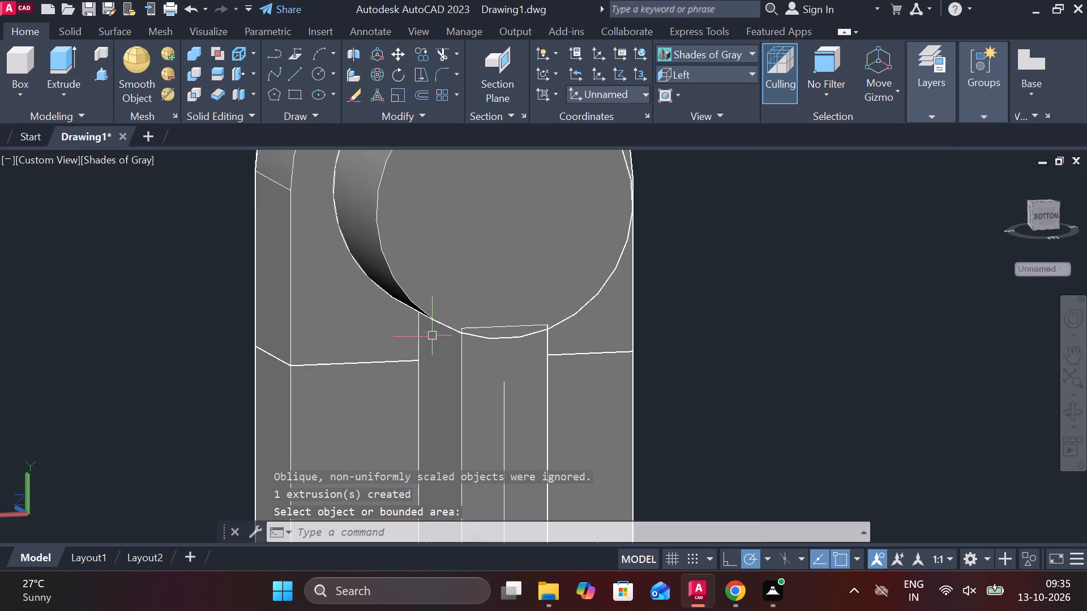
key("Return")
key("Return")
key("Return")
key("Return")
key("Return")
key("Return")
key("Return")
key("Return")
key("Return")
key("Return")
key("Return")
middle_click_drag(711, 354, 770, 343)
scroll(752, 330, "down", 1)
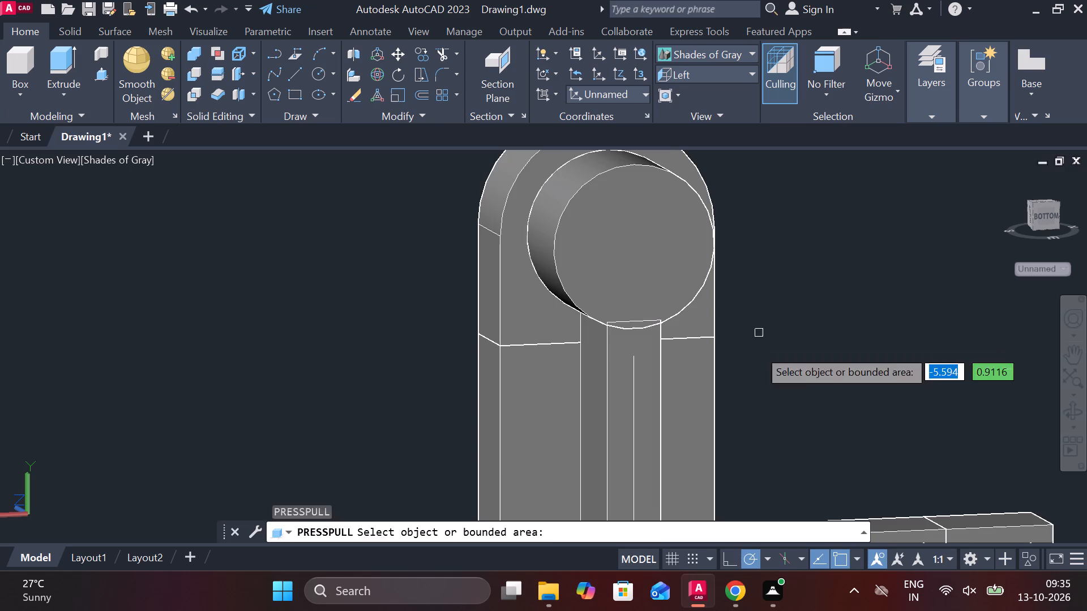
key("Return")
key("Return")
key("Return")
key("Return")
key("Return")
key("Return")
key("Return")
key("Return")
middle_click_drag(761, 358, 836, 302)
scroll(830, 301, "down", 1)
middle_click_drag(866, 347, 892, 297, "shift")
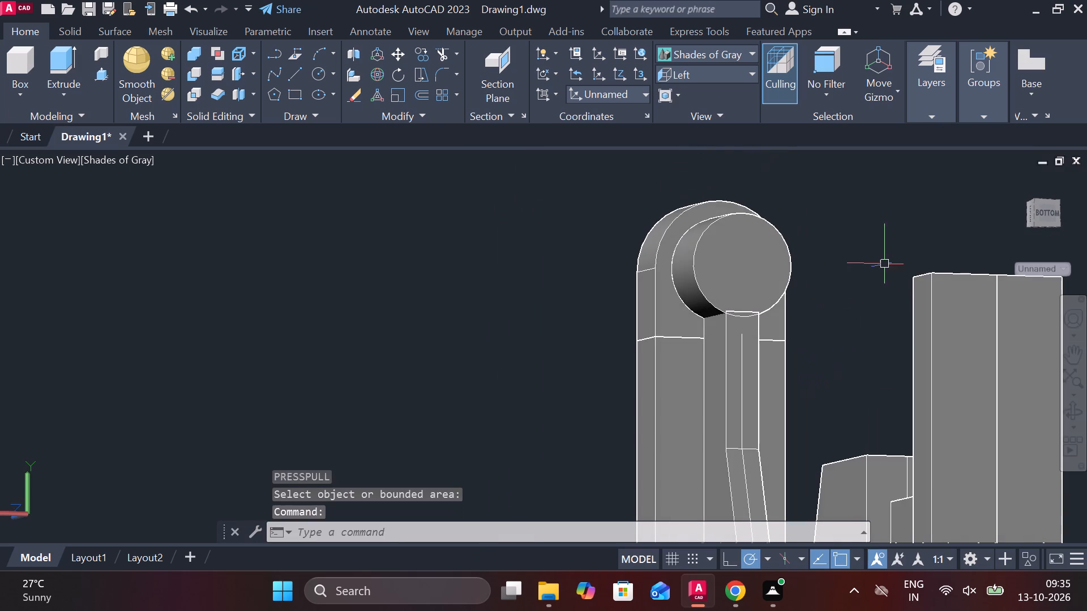
Draw a diameter 18 circle centred on the opposite flat face of the taller arm's rounded end.
middle_click_drag(525, 279, 700, 305, "shift")
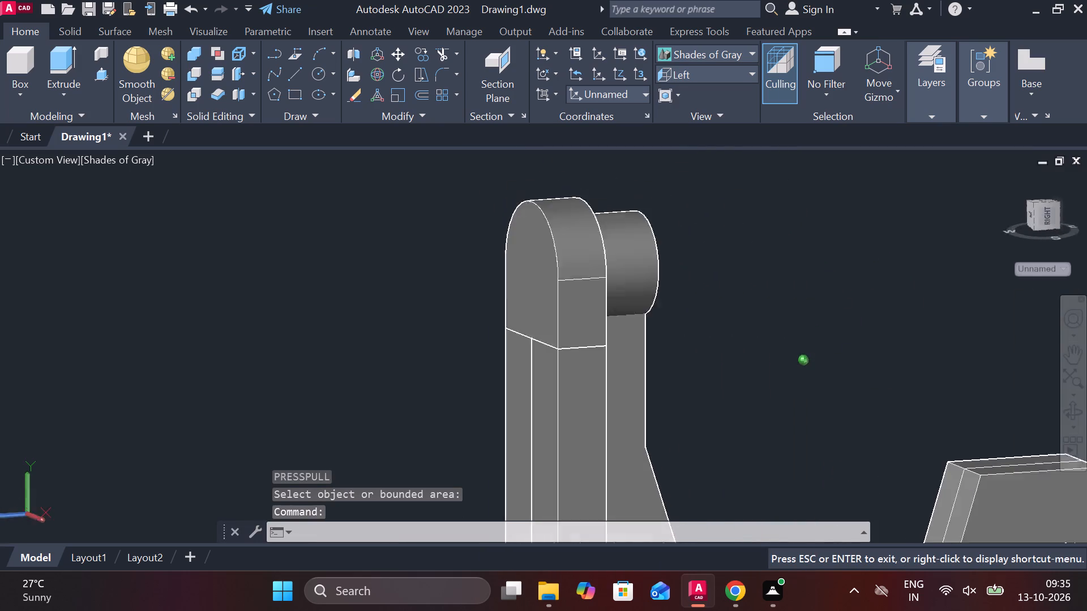
middle_click_drag(700, 305, 729, 305, "shift")
key("c")
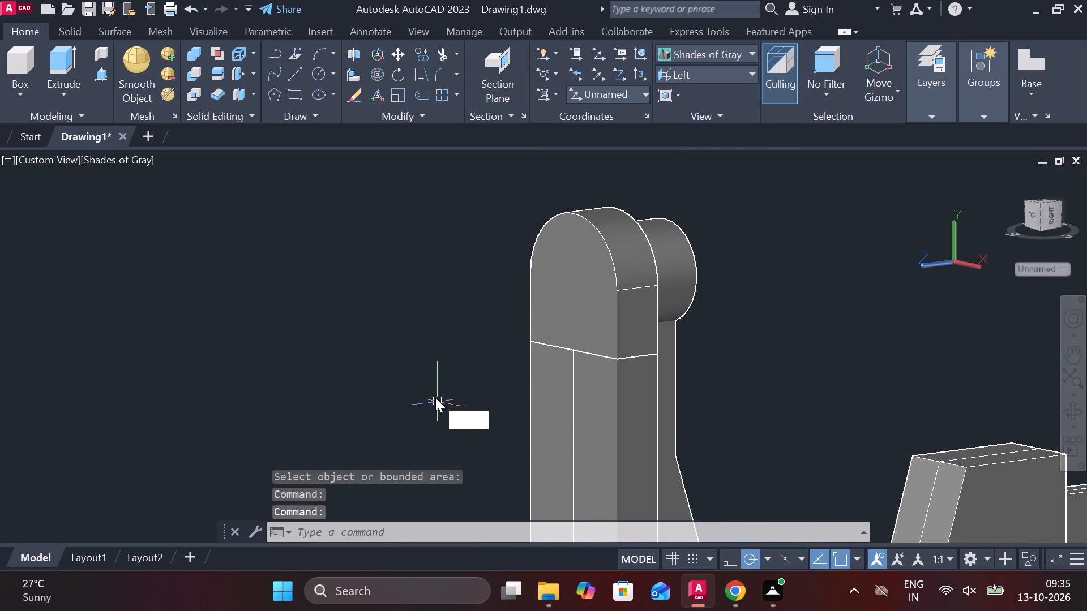
key("space")
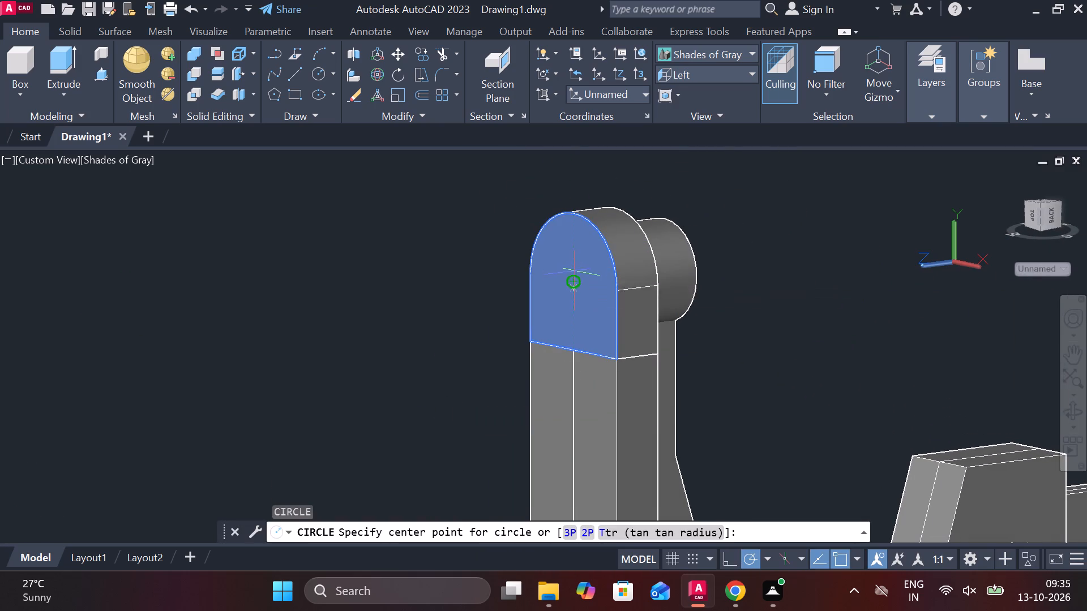
left_click(575, 271)
type("d 1")
key("8")
key("Return")
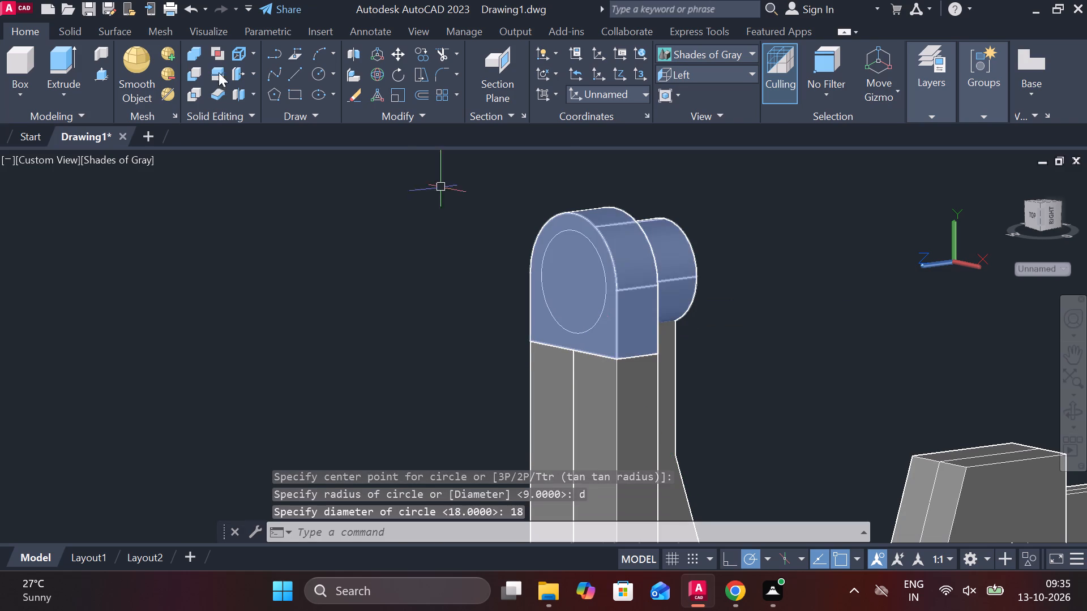
Presspull the new diameter 18 circle outward by 10 from the opposite face of the taller arm.
left_click(104, 72)
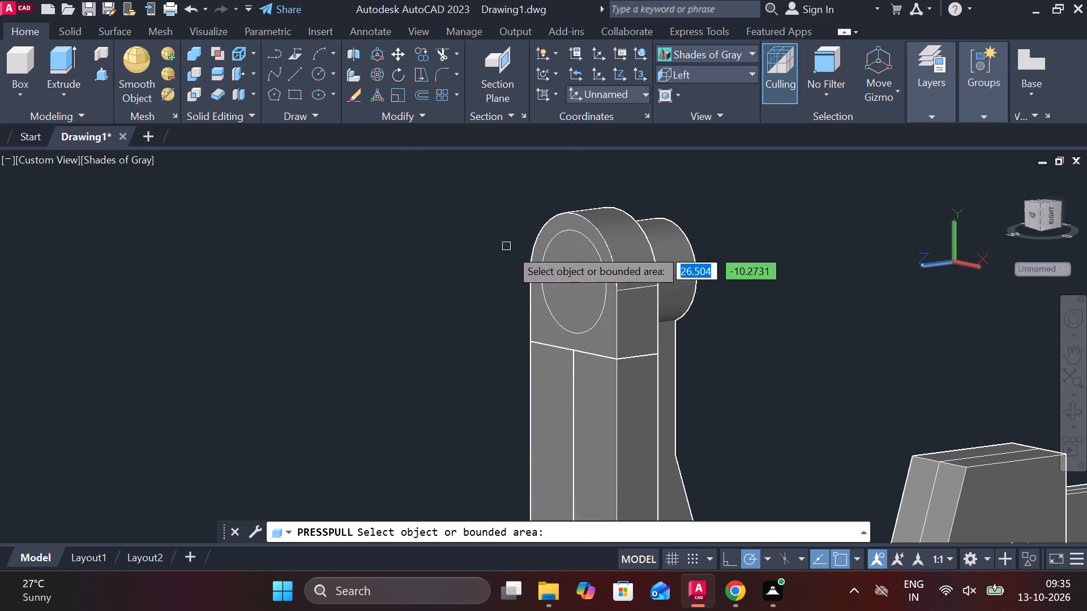
left_click(567, 267)
type("10")
key("Return")
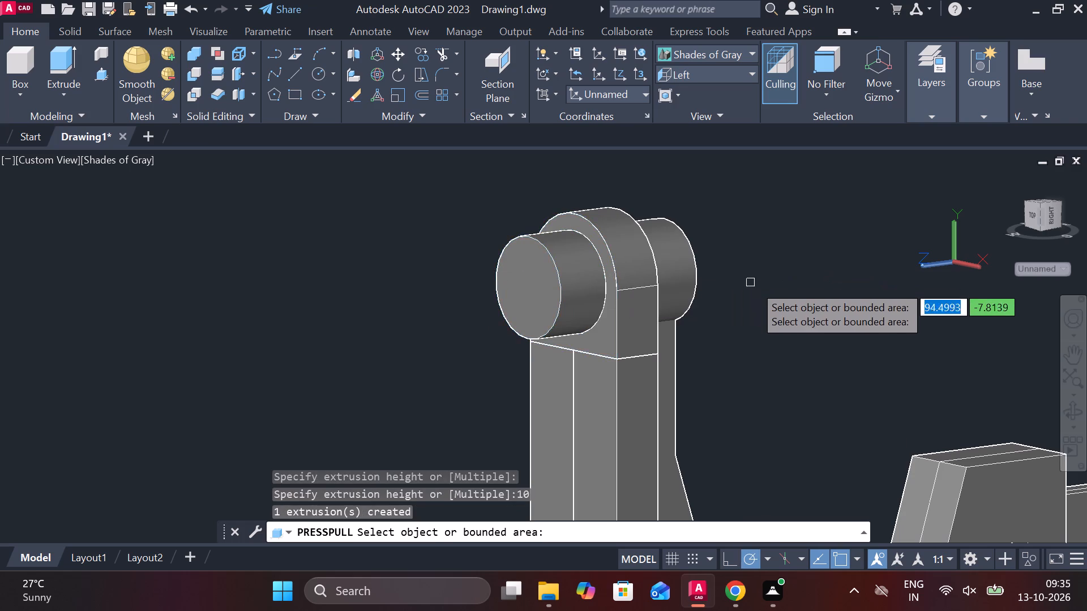
scroll(754, 285, "down", 1)
key("Escape")
Draw a diameter 10 circle centred on the end face of the 10-long cylinder.
scroll(706, 295, "up", 1)
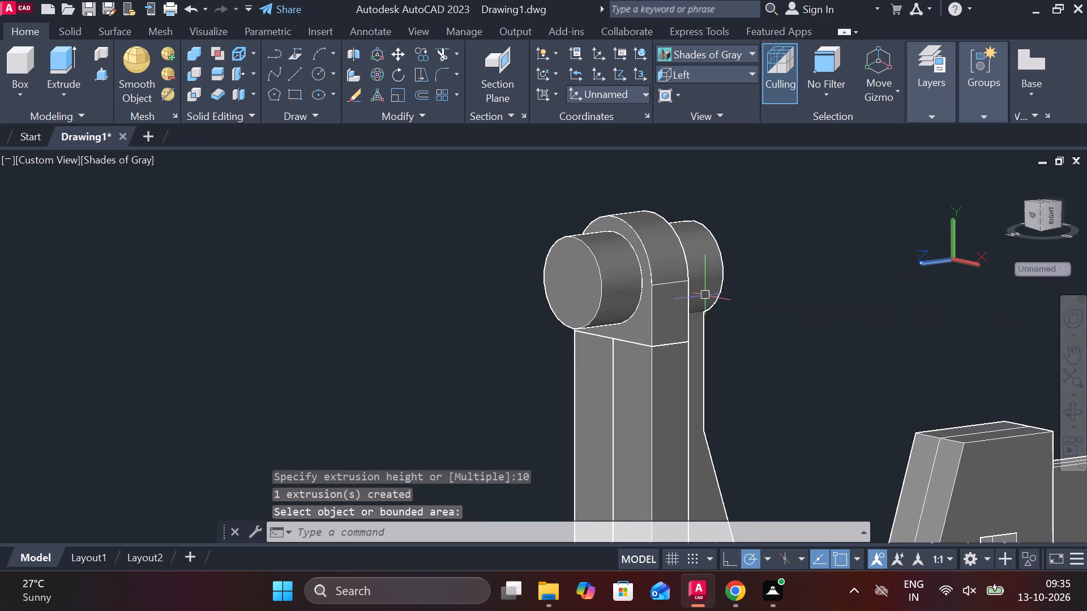
key("c")
key("space")
left_click(583, 285)
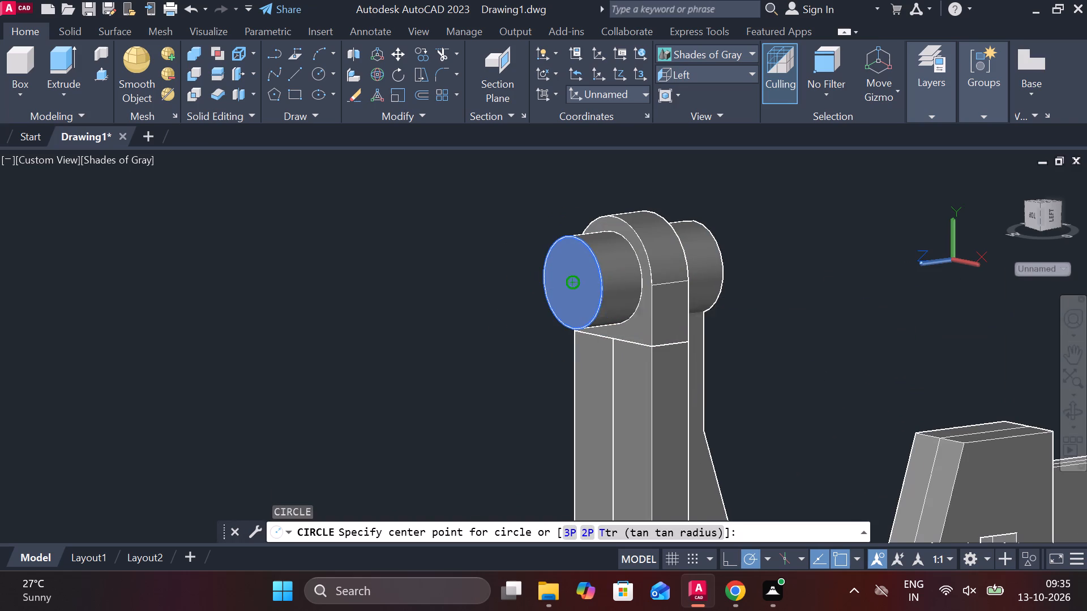
type("d")
key("space")
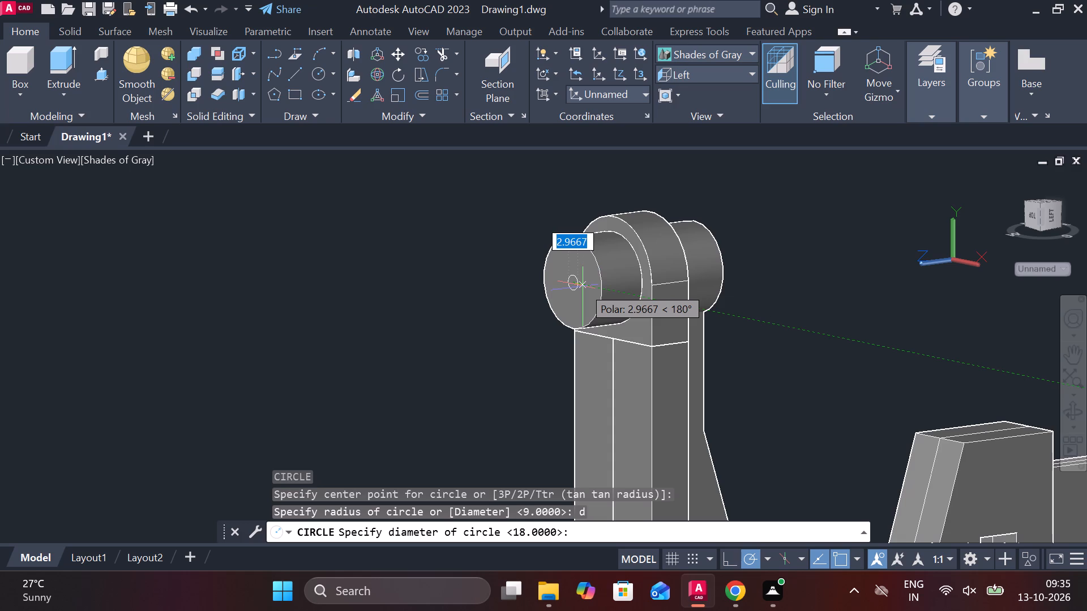
type("10")
key("Return")
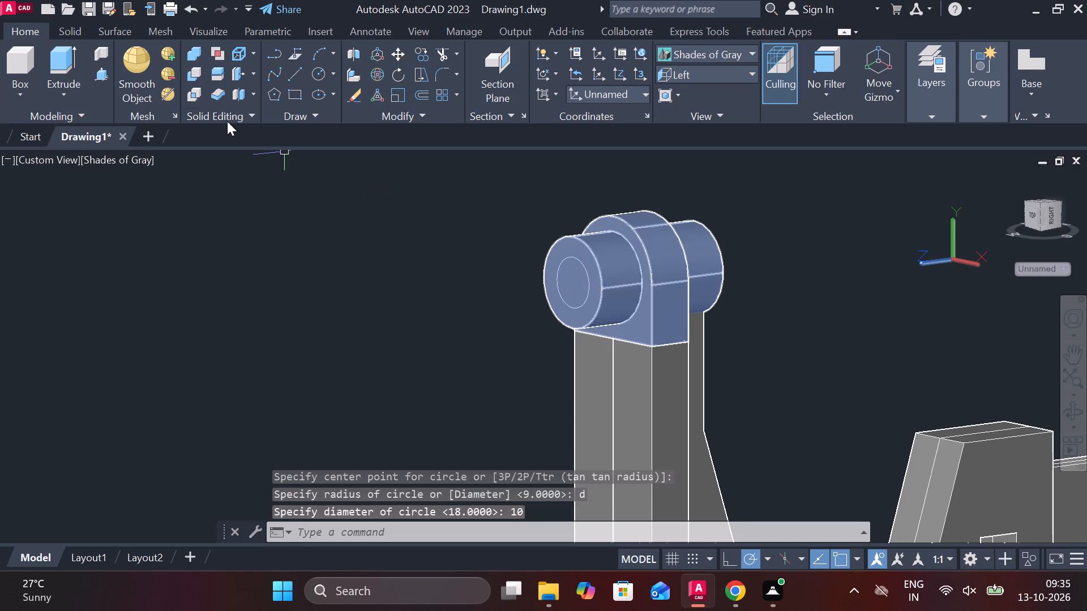
Presspull the diameter 10 circle through the rounded end and both bosses of the taller arm to cut the bore.
left_click(96, 76)
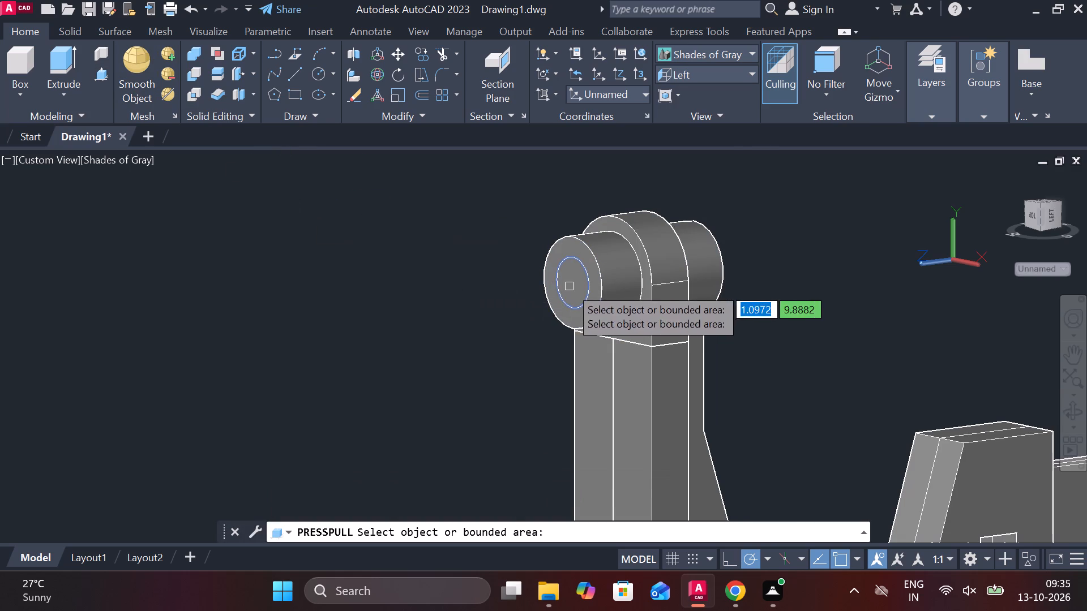
left_click(570, 287)
left_click(752, 269)
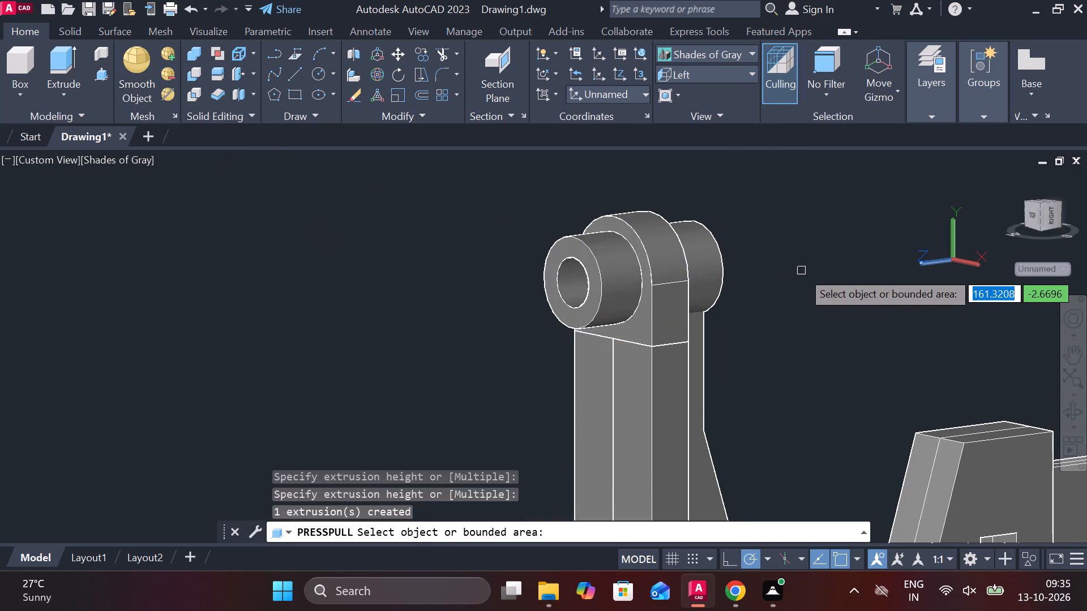
middle_click_drag(802, 271, 605, 271, "shift")
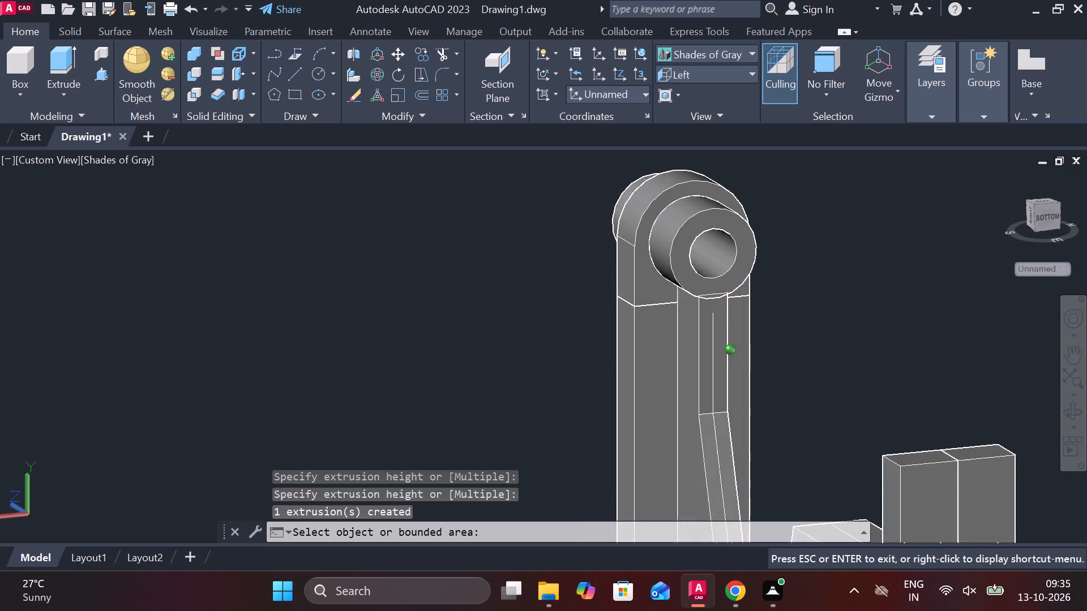
middle_click_drag(605, 271, 614, 252, "shift")
scroll(699, 299, "up", 2)
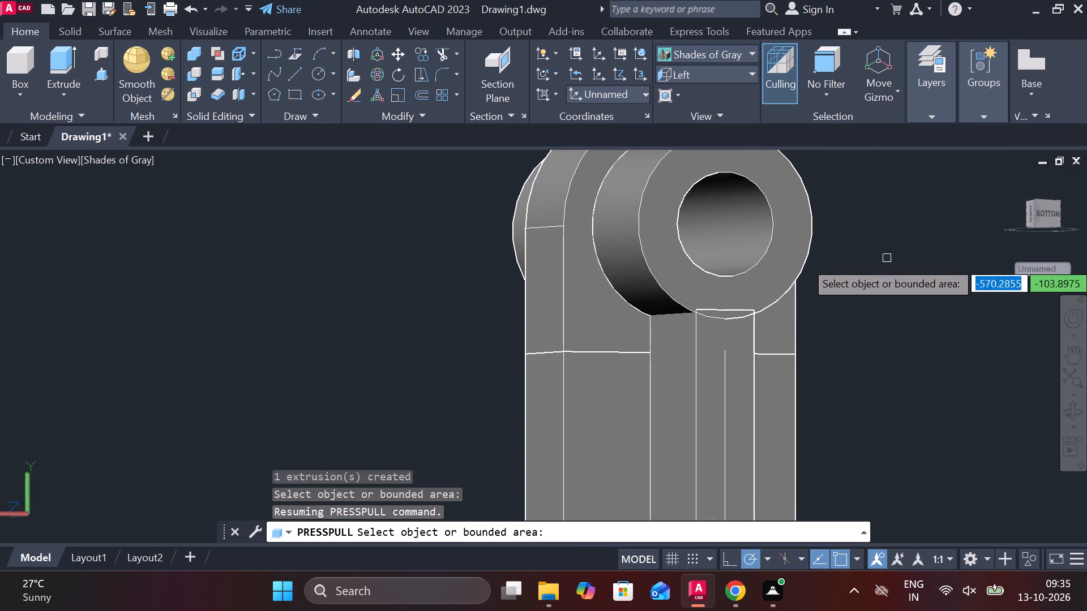
key("Escape")
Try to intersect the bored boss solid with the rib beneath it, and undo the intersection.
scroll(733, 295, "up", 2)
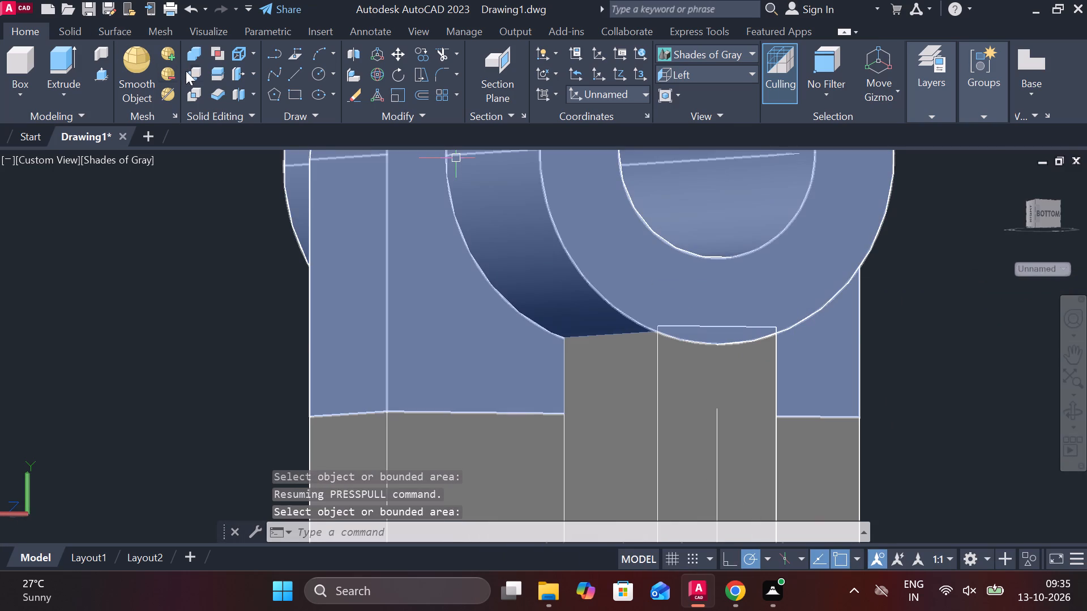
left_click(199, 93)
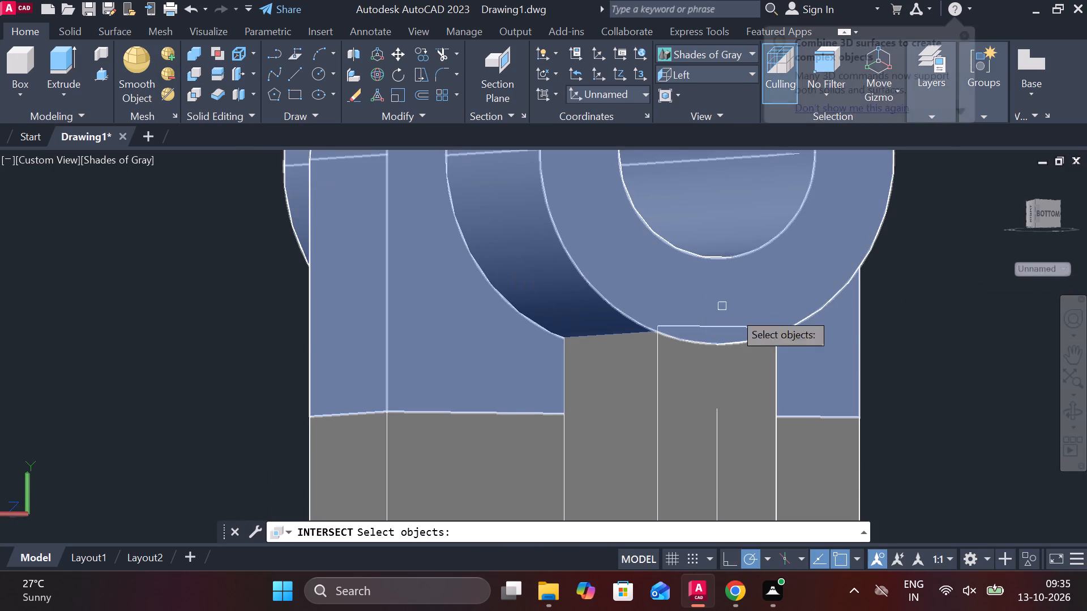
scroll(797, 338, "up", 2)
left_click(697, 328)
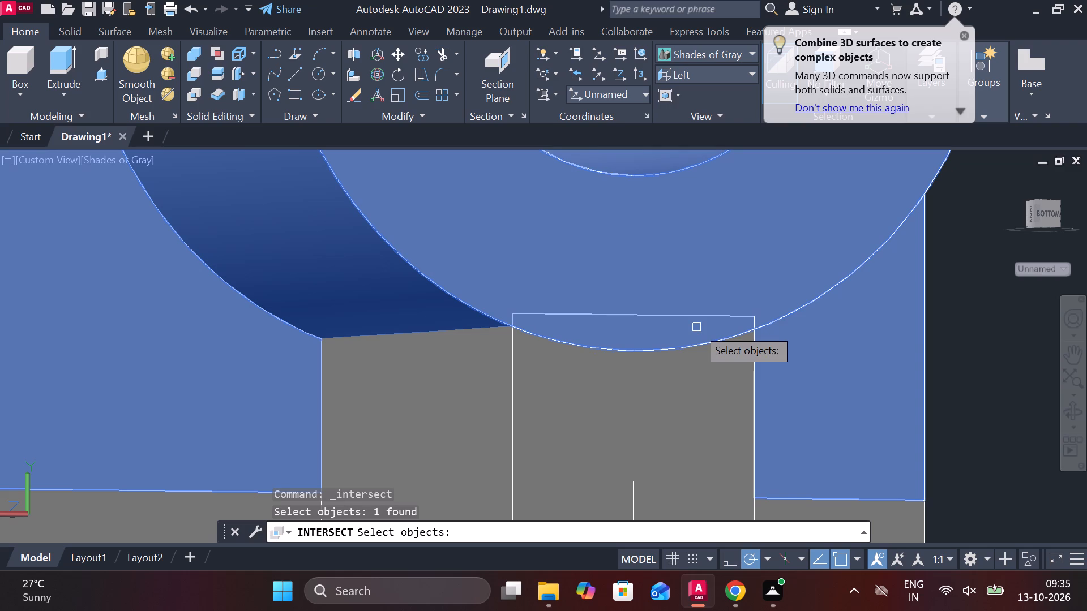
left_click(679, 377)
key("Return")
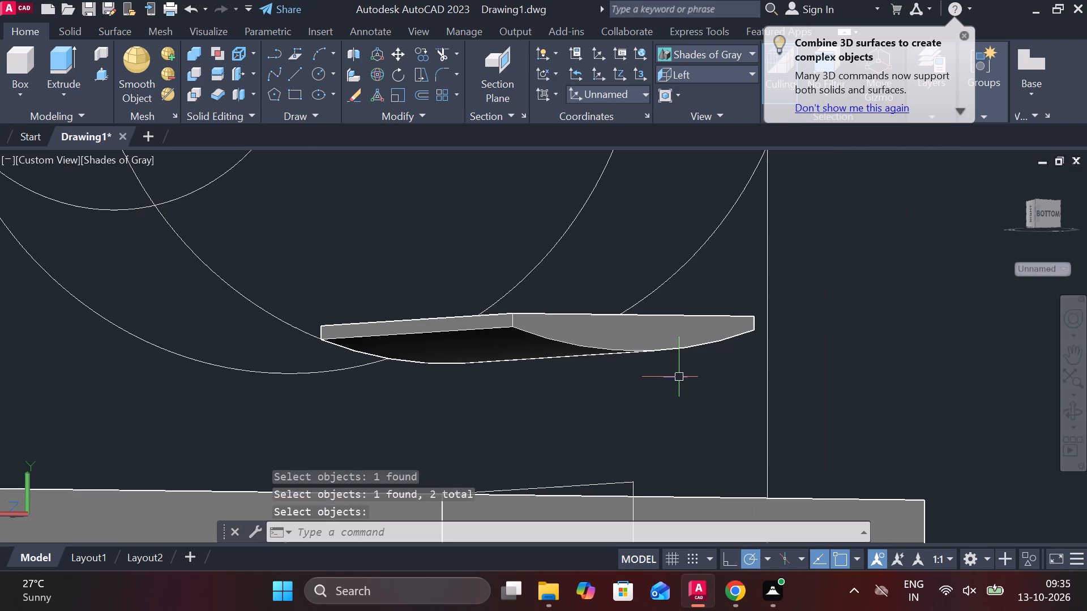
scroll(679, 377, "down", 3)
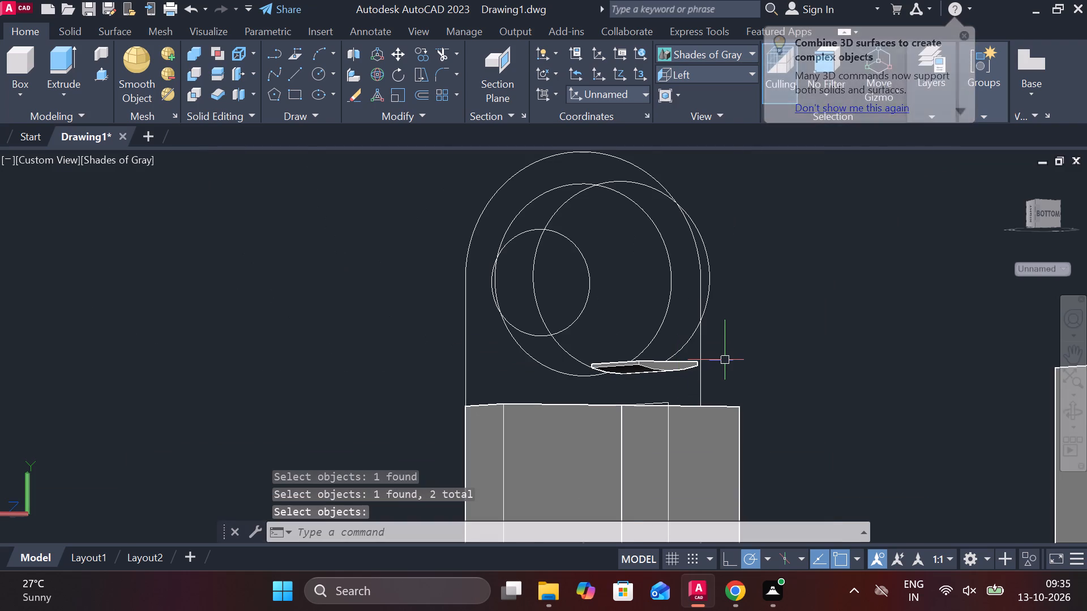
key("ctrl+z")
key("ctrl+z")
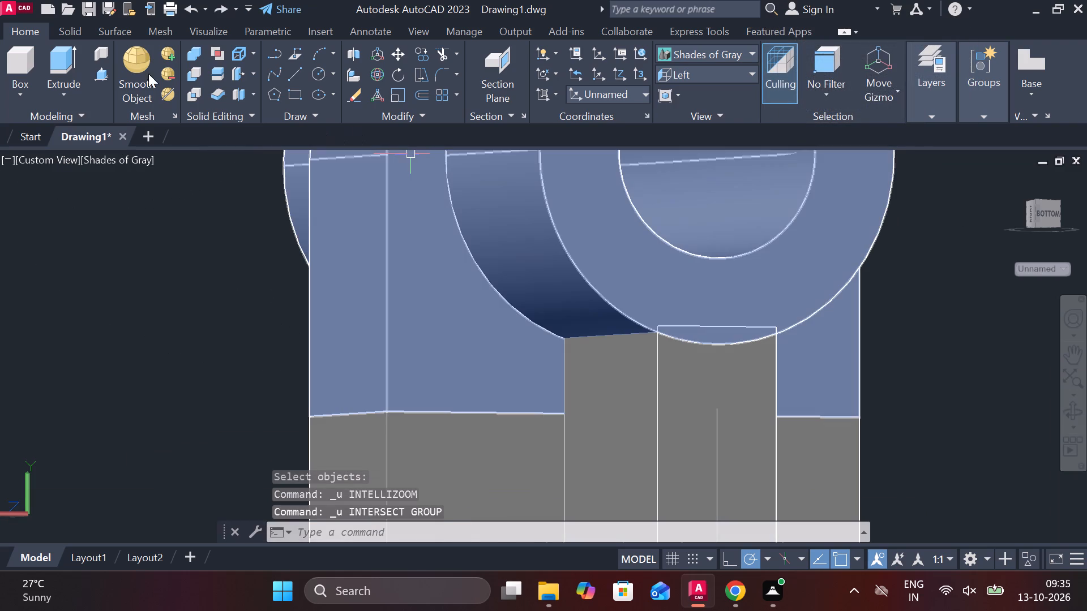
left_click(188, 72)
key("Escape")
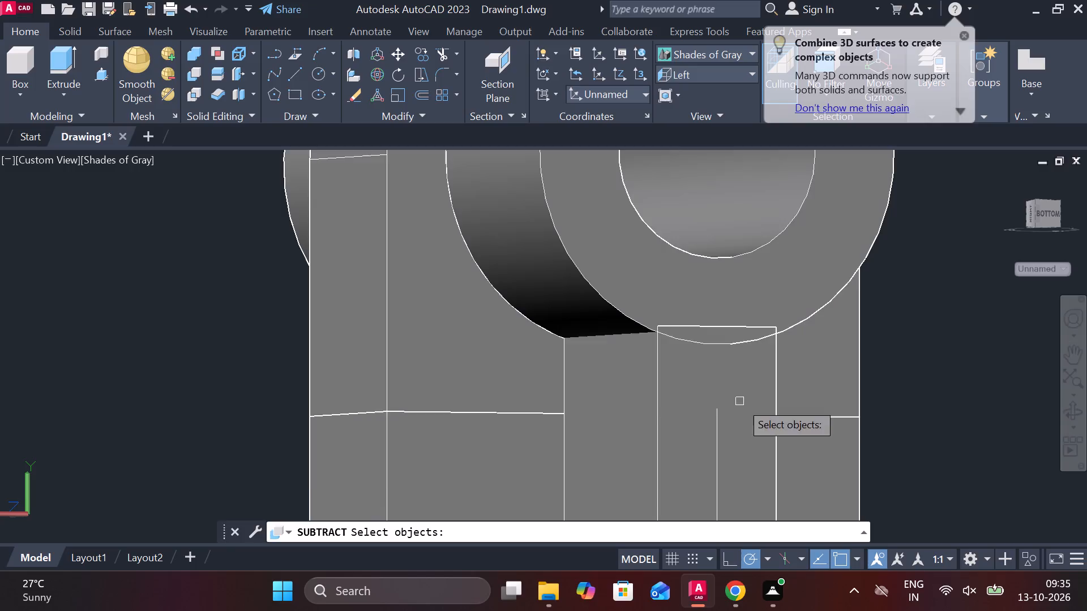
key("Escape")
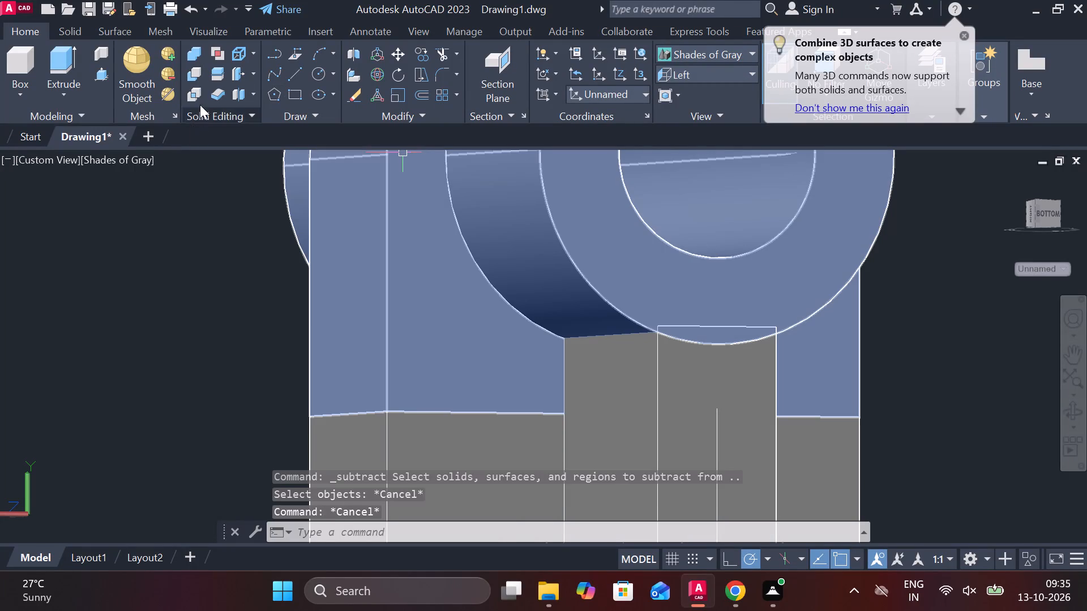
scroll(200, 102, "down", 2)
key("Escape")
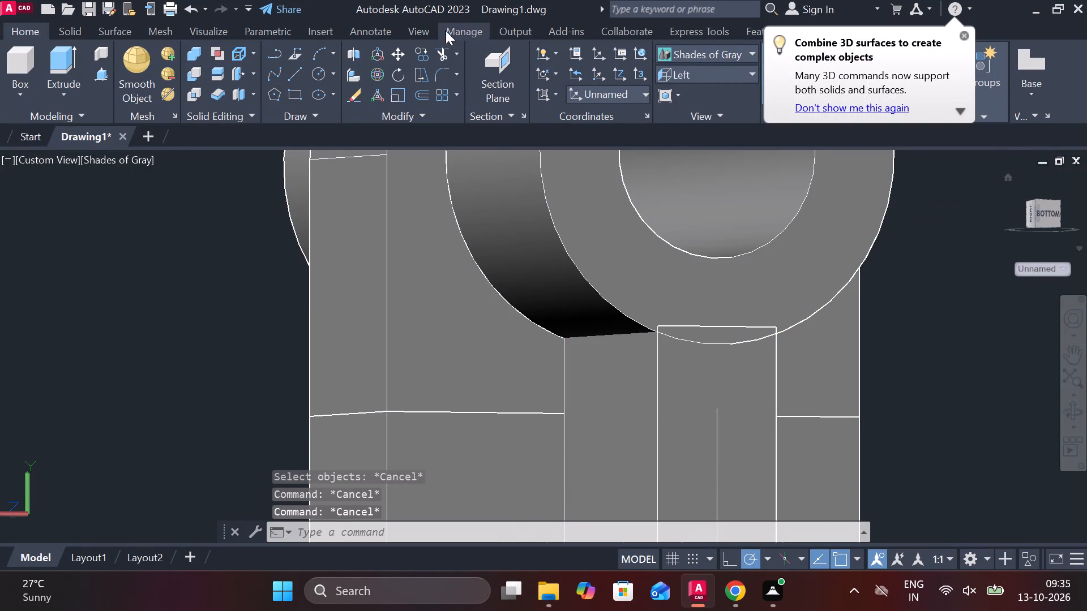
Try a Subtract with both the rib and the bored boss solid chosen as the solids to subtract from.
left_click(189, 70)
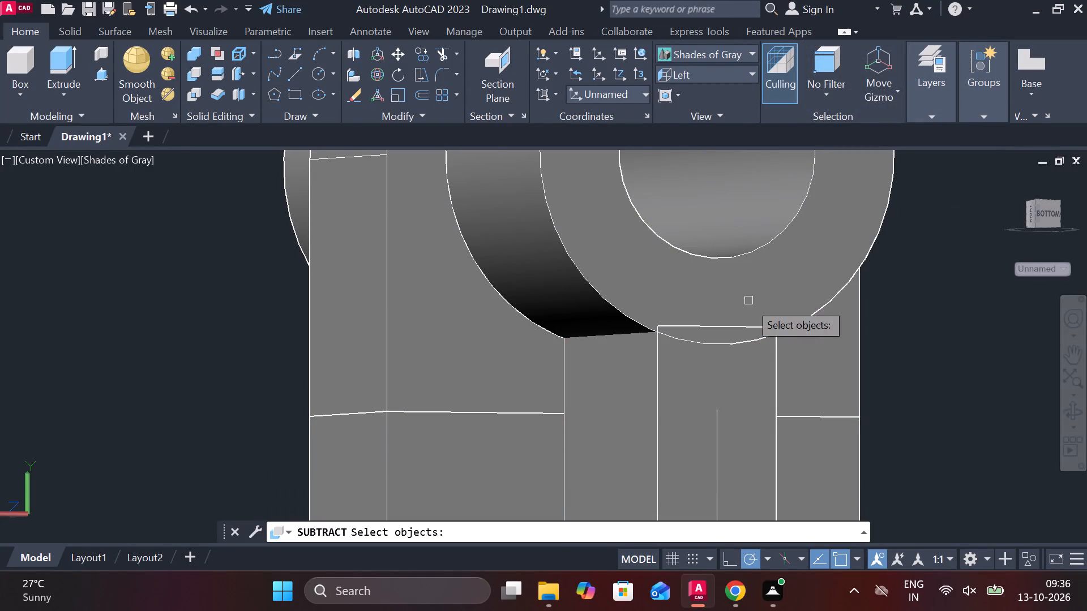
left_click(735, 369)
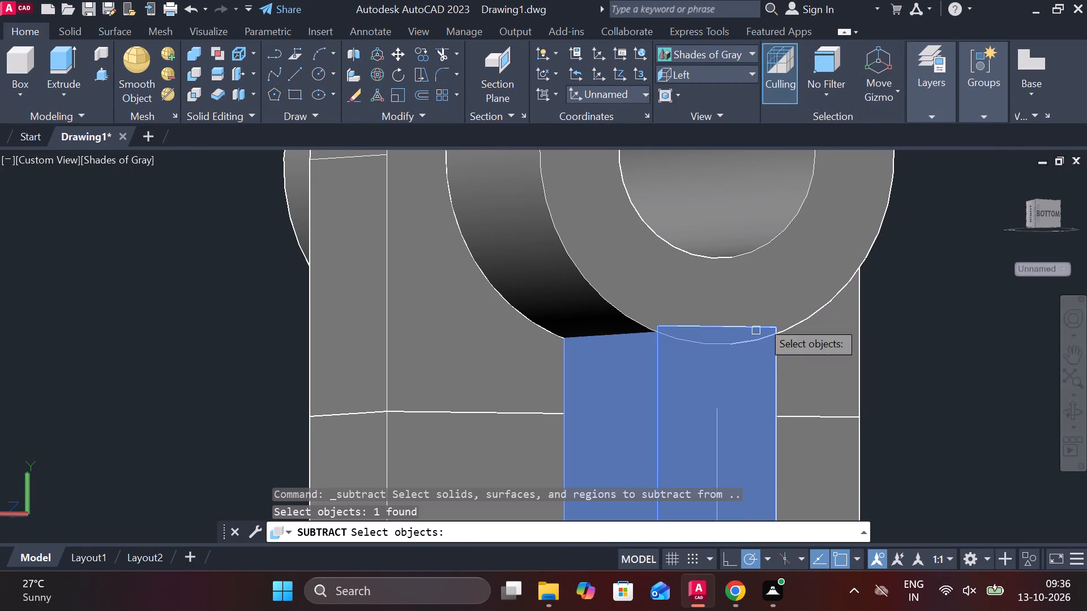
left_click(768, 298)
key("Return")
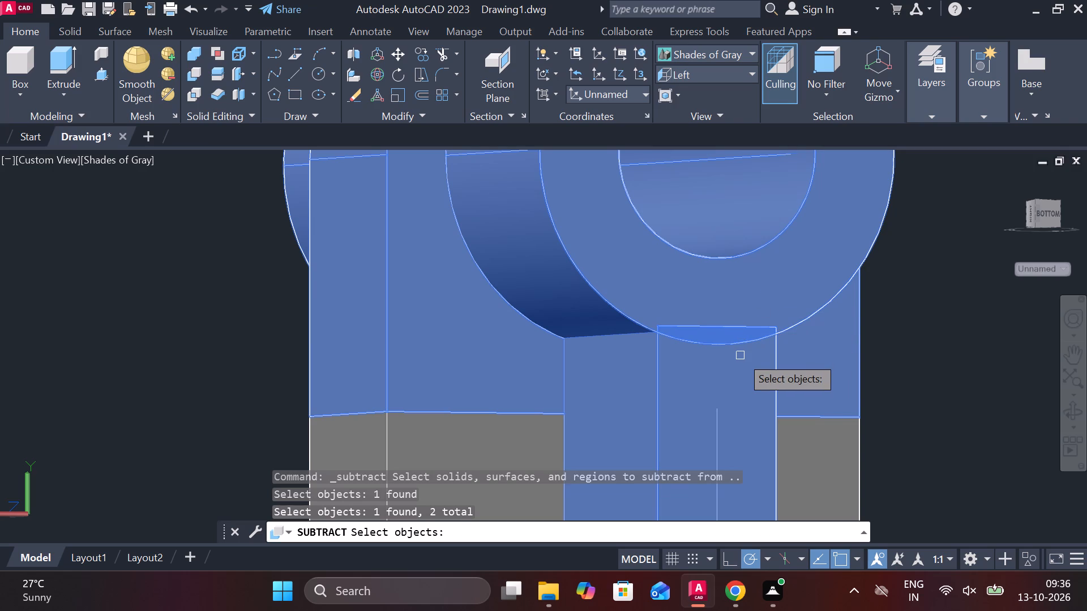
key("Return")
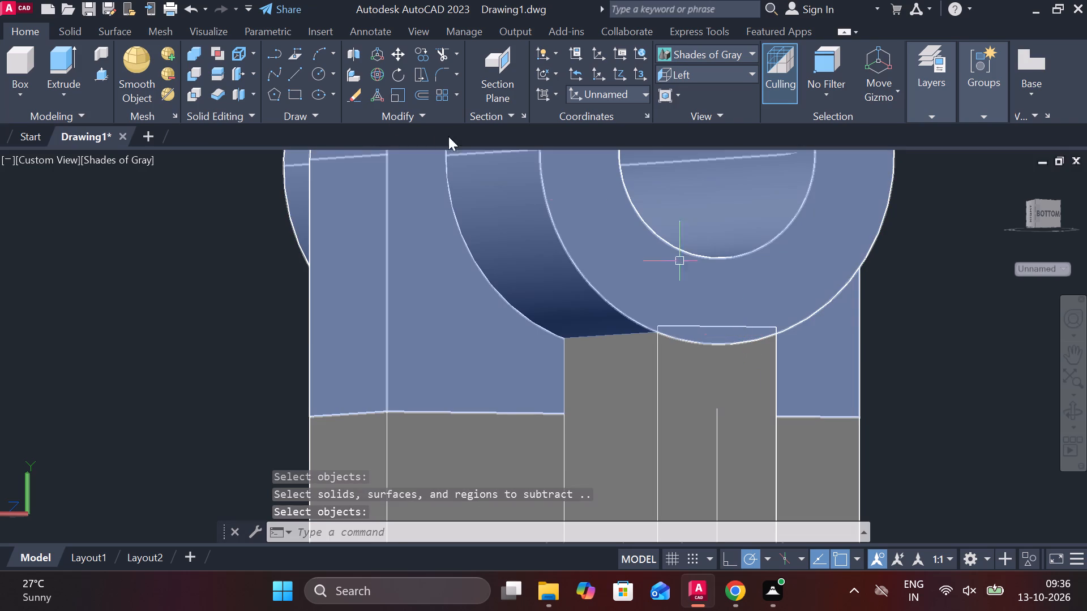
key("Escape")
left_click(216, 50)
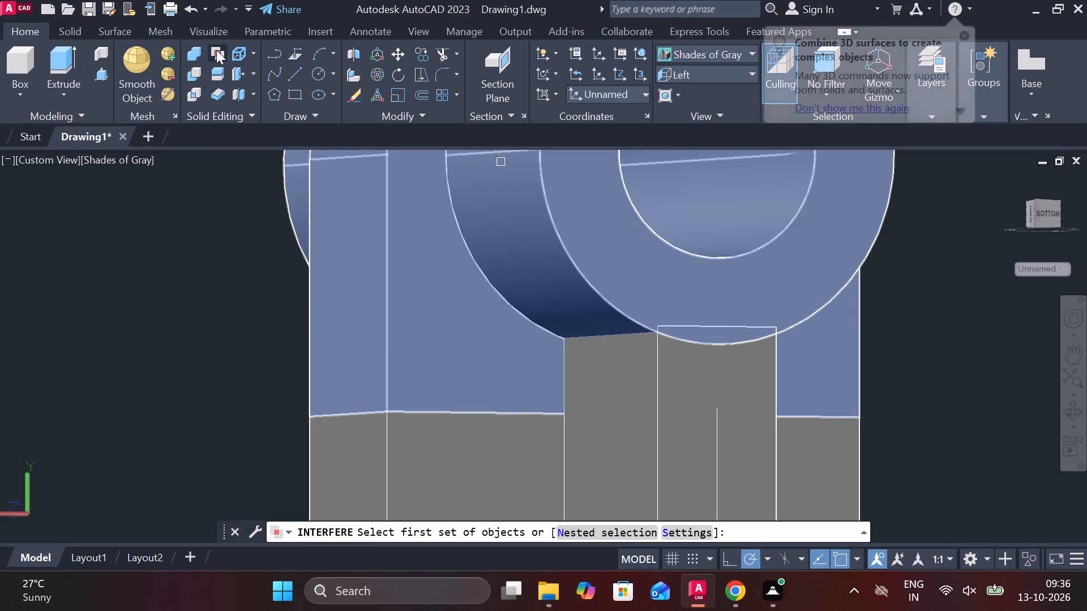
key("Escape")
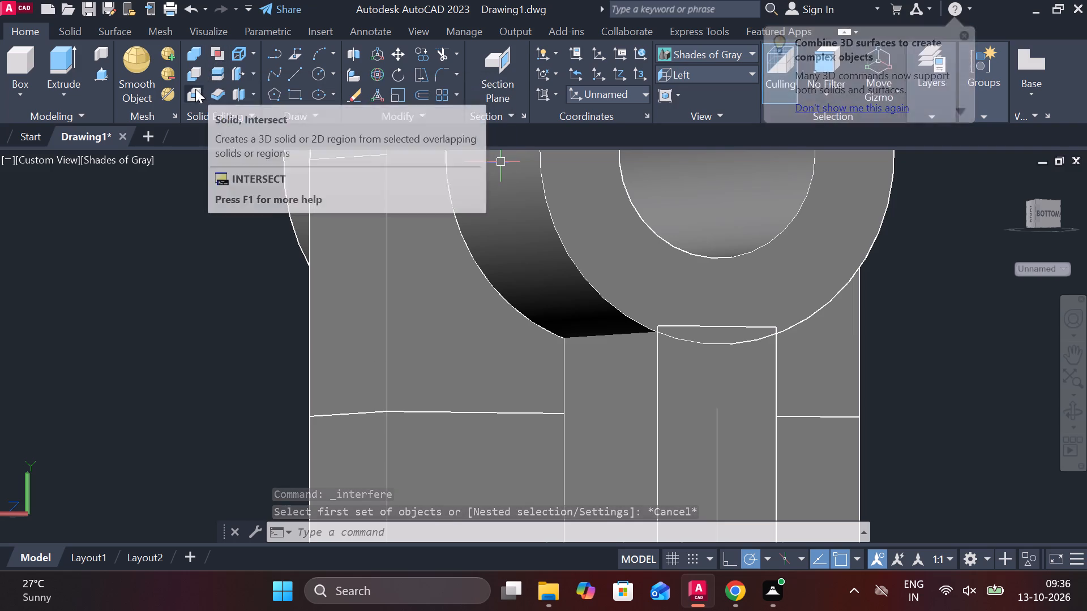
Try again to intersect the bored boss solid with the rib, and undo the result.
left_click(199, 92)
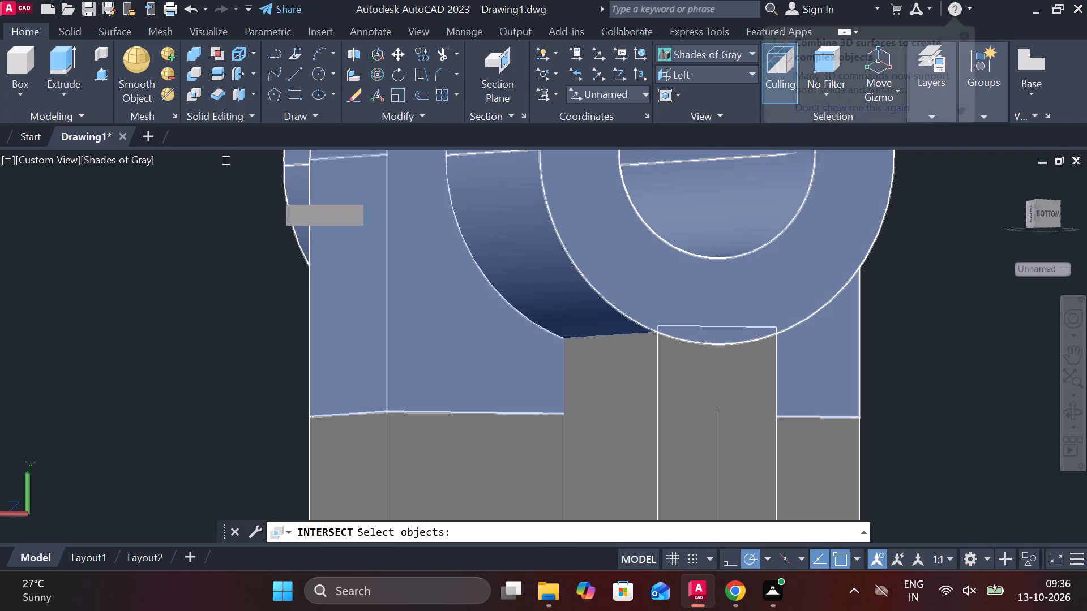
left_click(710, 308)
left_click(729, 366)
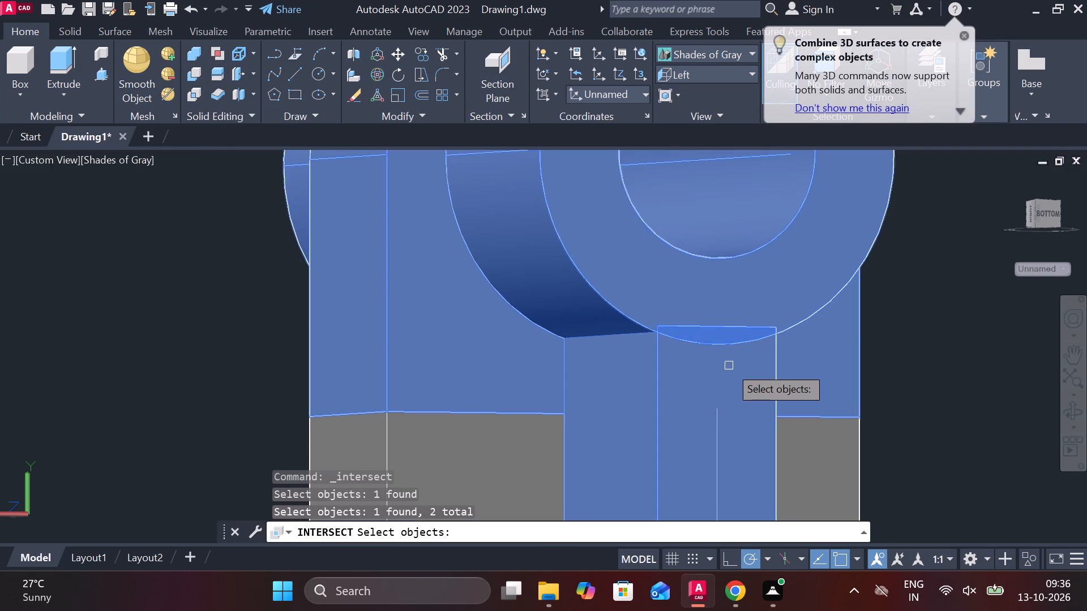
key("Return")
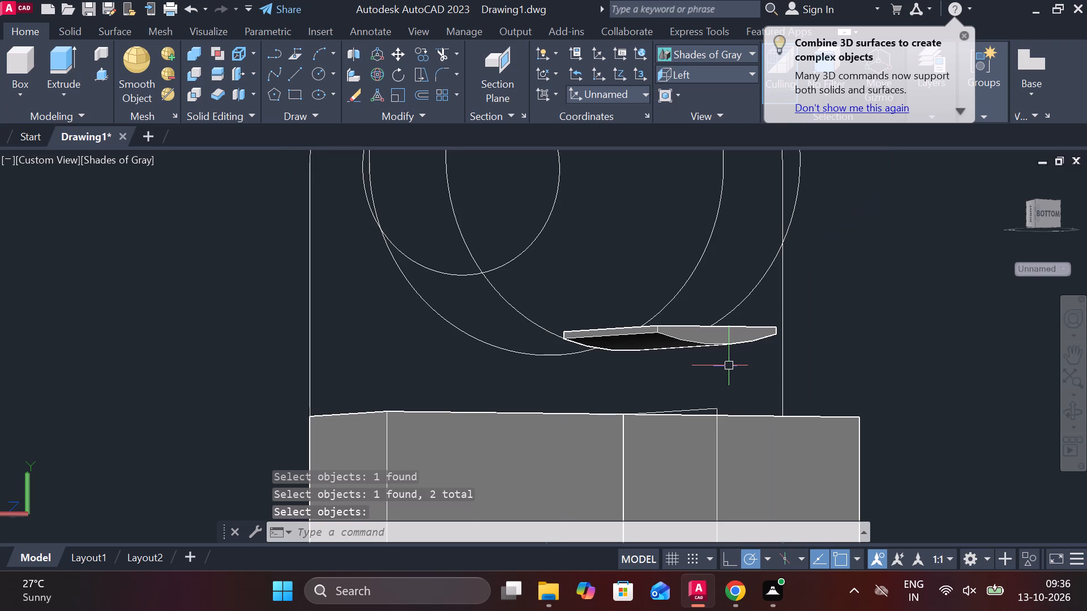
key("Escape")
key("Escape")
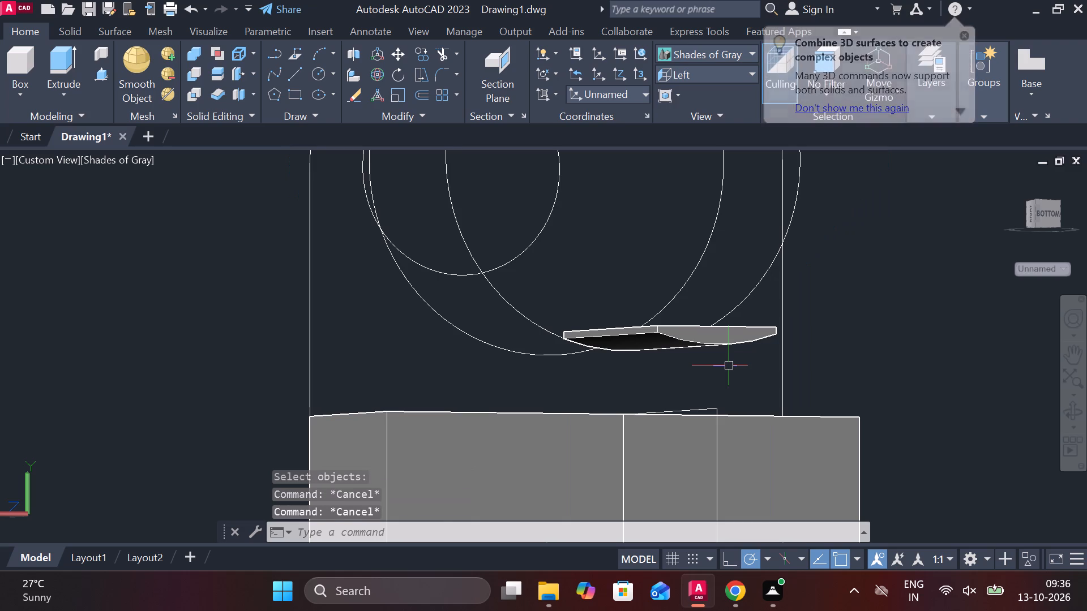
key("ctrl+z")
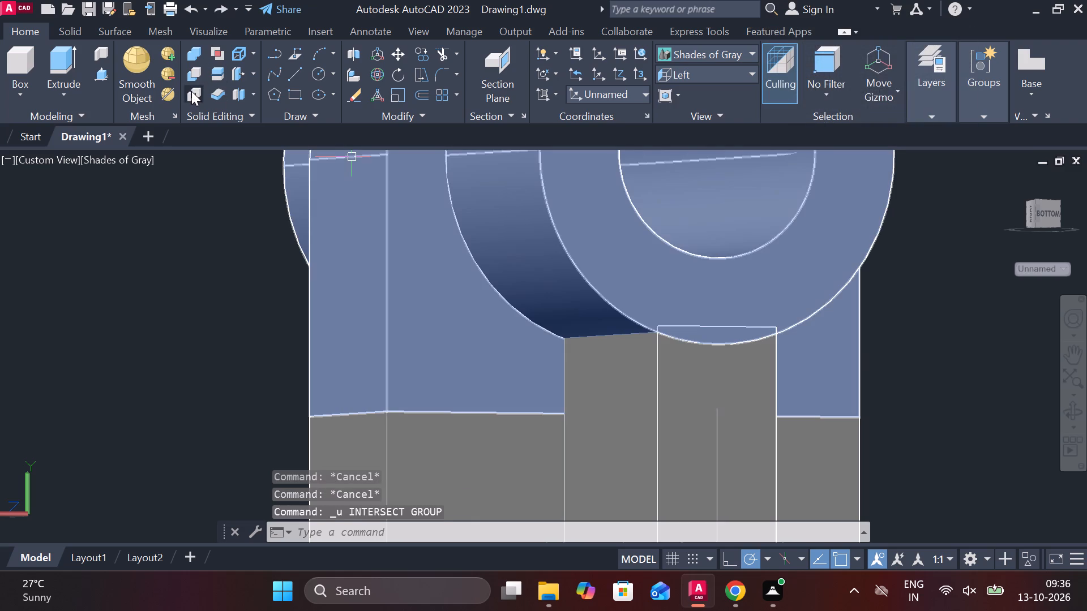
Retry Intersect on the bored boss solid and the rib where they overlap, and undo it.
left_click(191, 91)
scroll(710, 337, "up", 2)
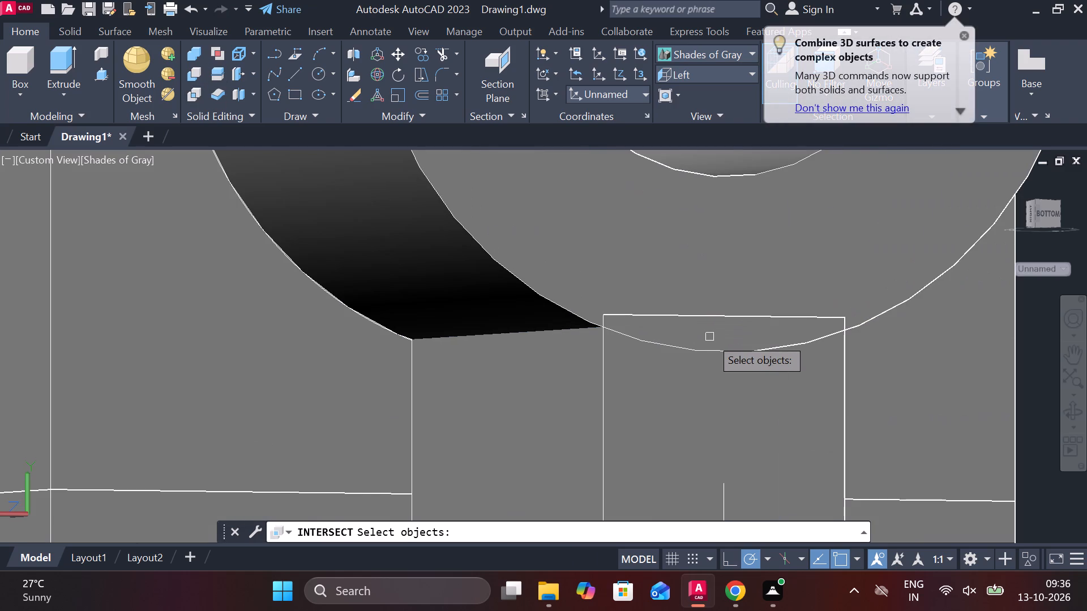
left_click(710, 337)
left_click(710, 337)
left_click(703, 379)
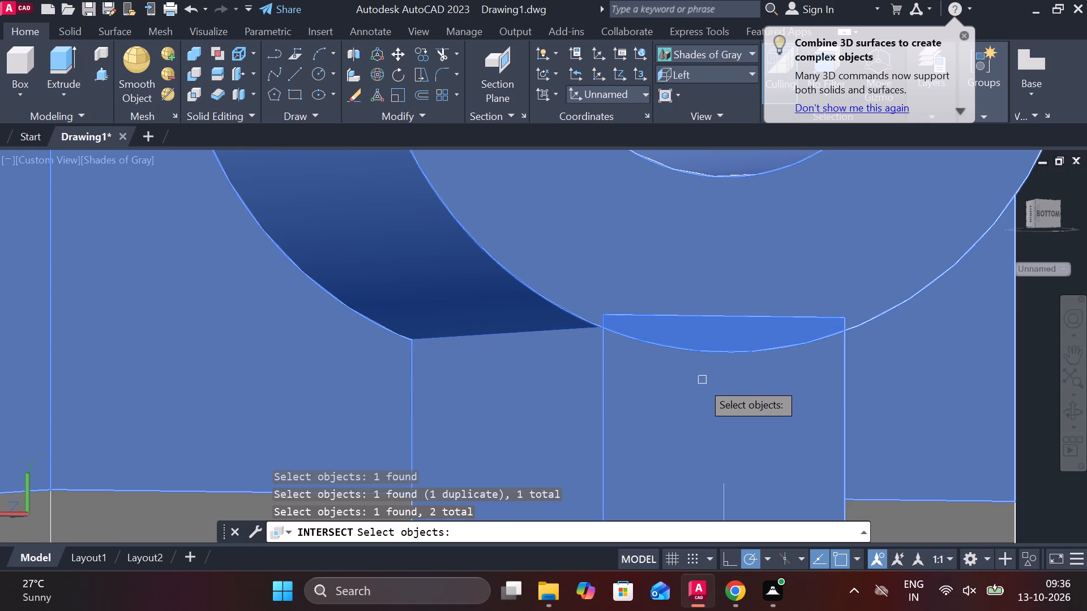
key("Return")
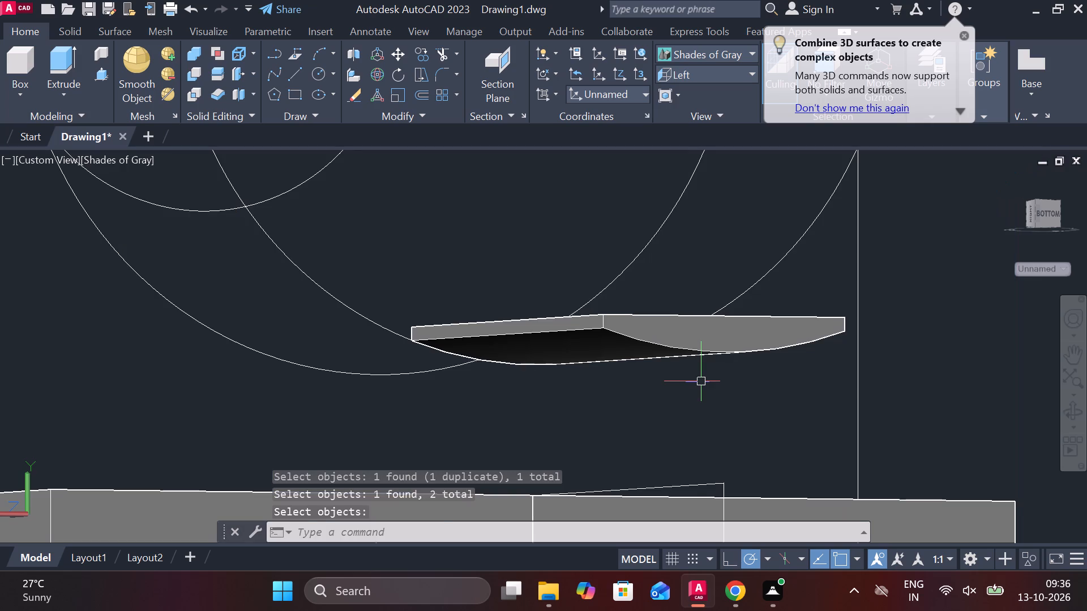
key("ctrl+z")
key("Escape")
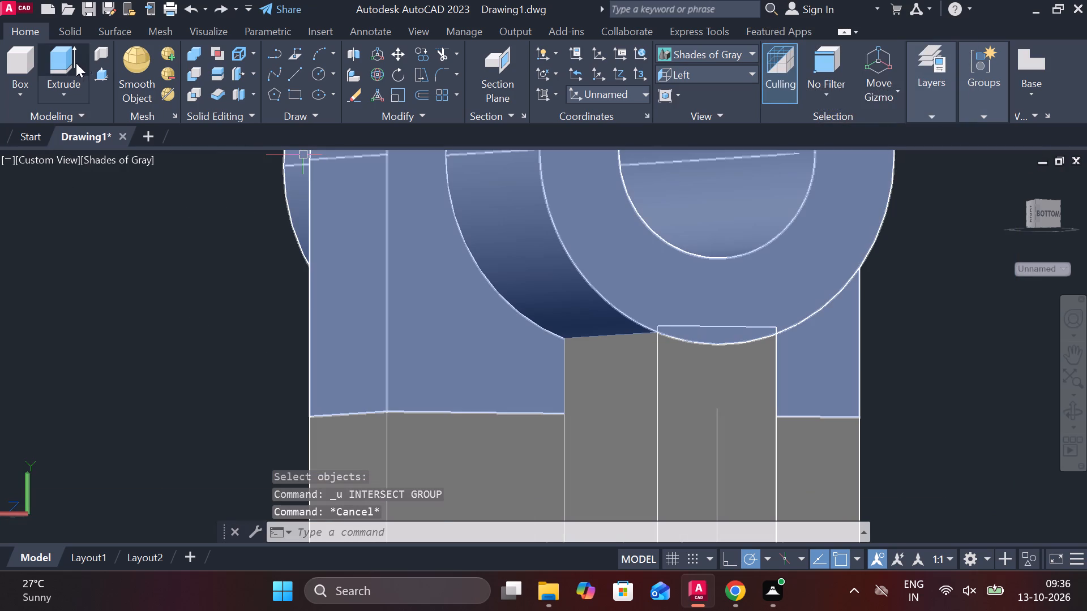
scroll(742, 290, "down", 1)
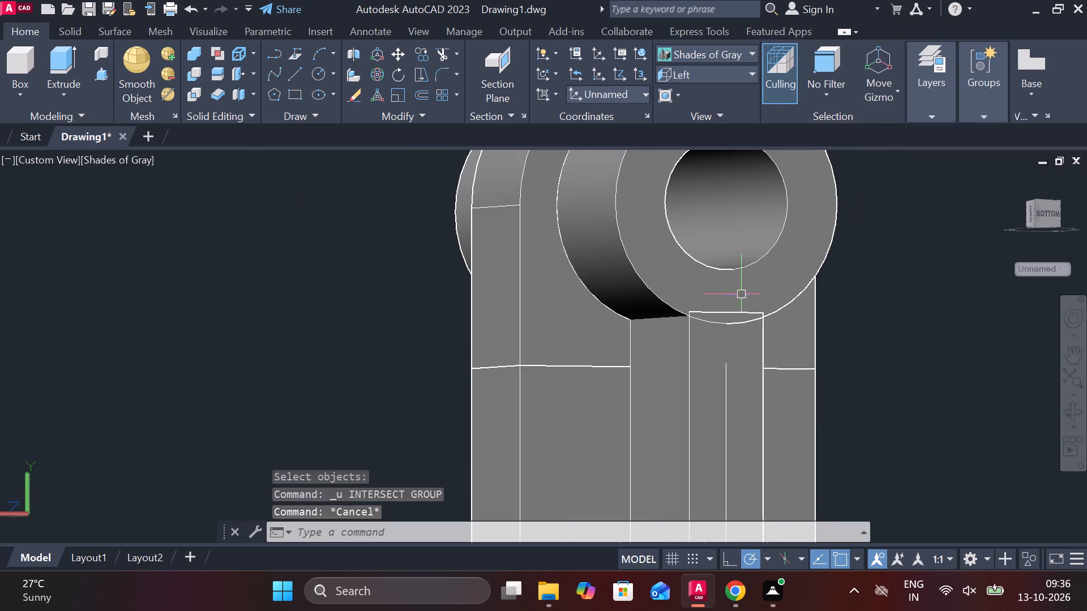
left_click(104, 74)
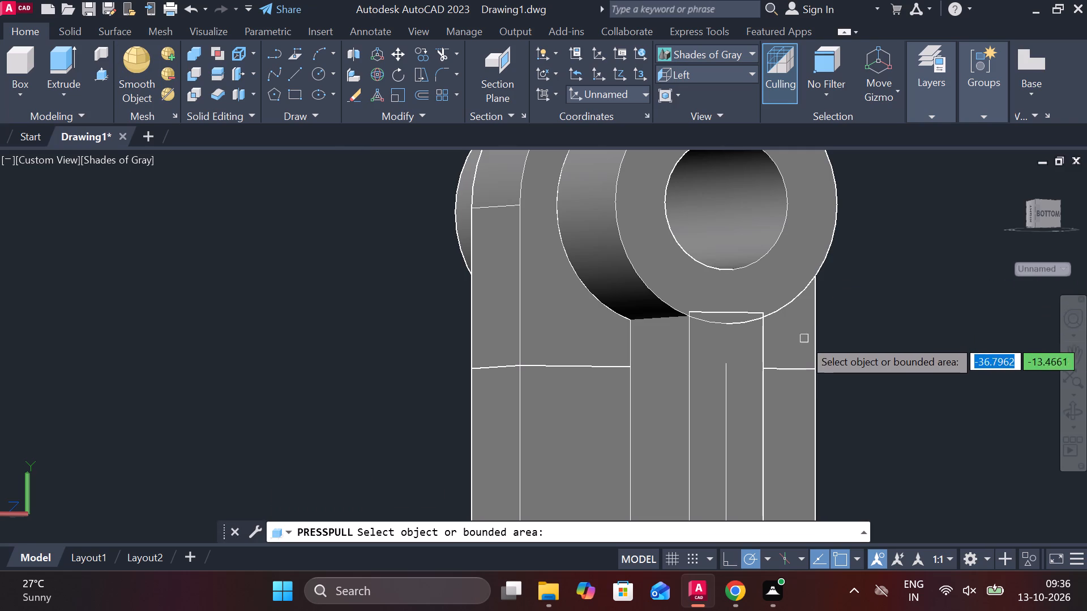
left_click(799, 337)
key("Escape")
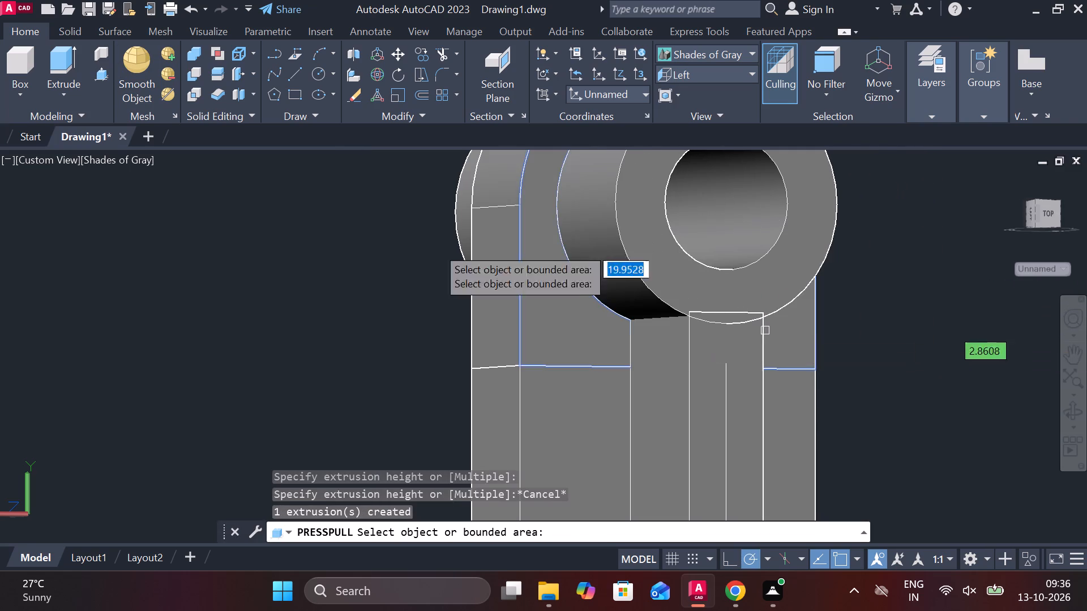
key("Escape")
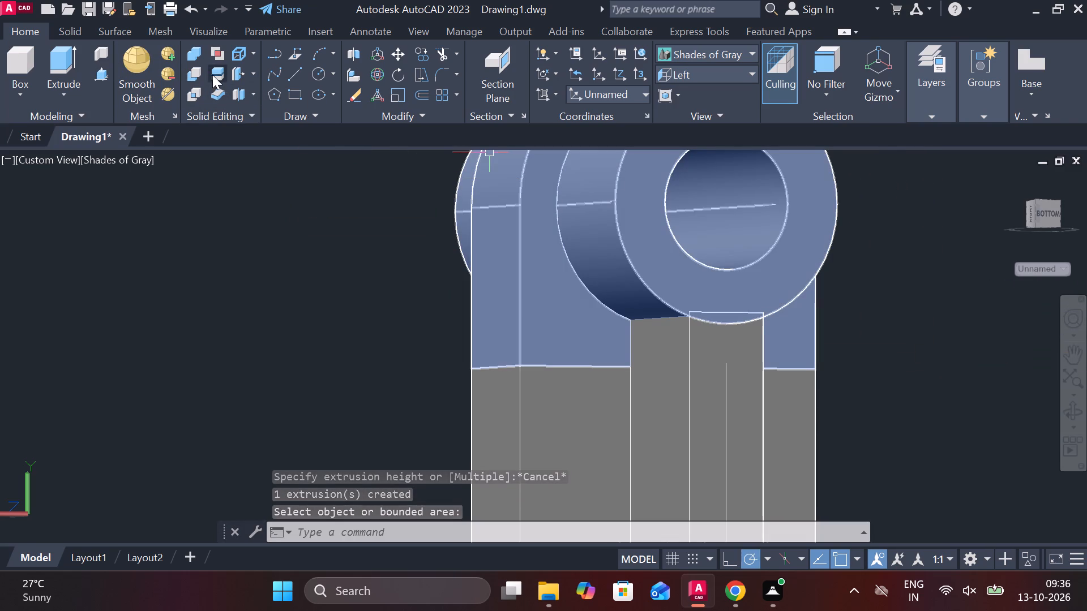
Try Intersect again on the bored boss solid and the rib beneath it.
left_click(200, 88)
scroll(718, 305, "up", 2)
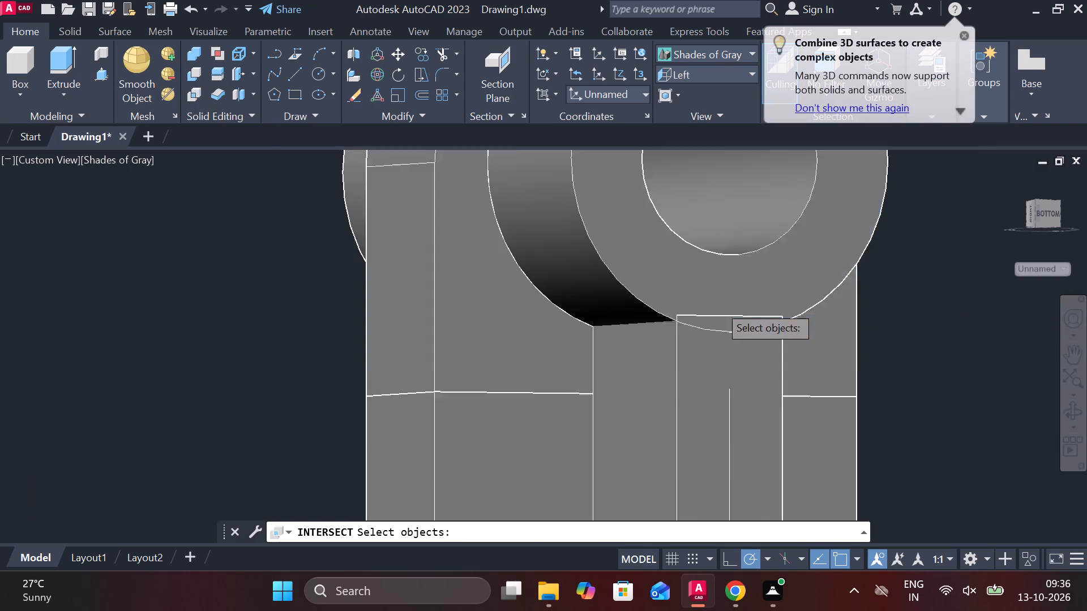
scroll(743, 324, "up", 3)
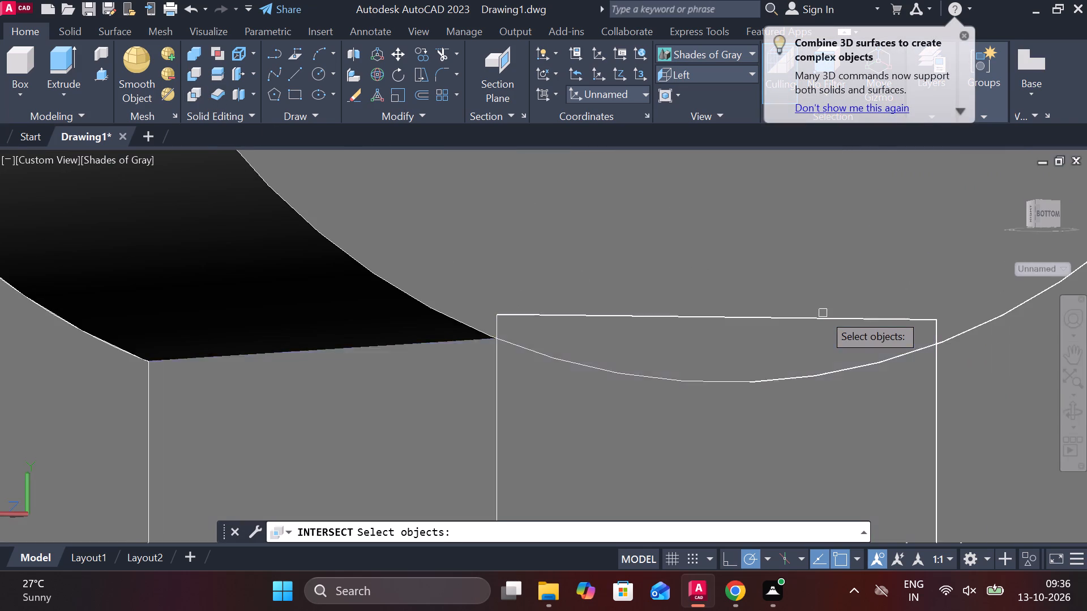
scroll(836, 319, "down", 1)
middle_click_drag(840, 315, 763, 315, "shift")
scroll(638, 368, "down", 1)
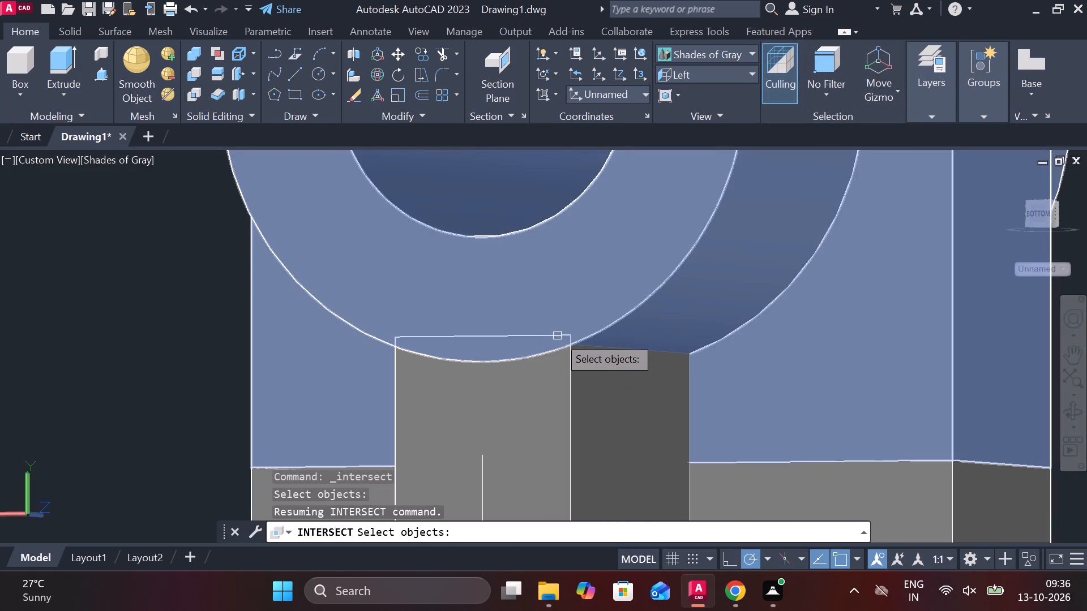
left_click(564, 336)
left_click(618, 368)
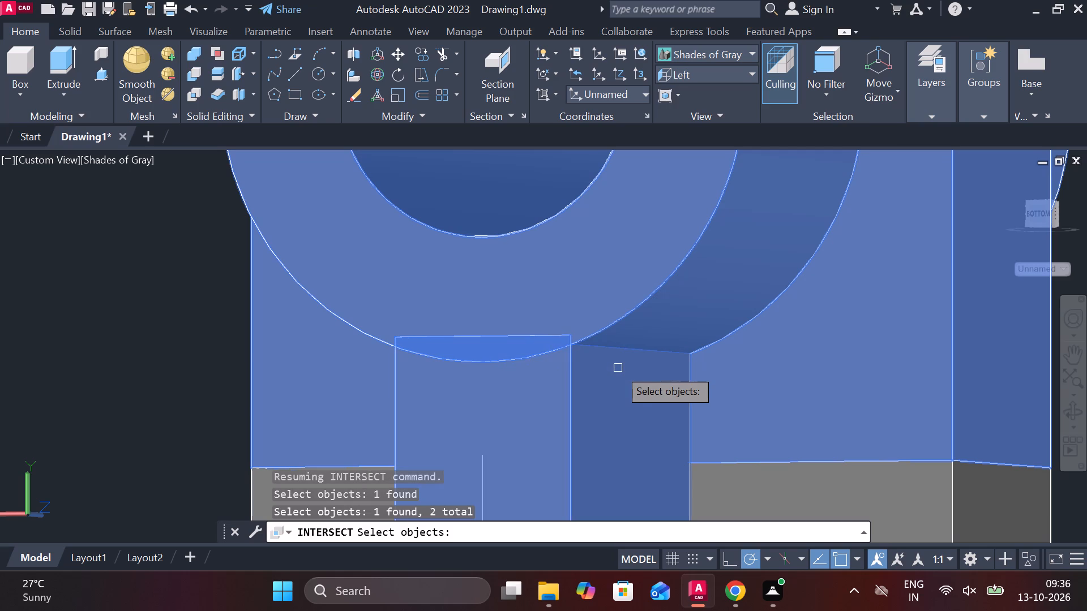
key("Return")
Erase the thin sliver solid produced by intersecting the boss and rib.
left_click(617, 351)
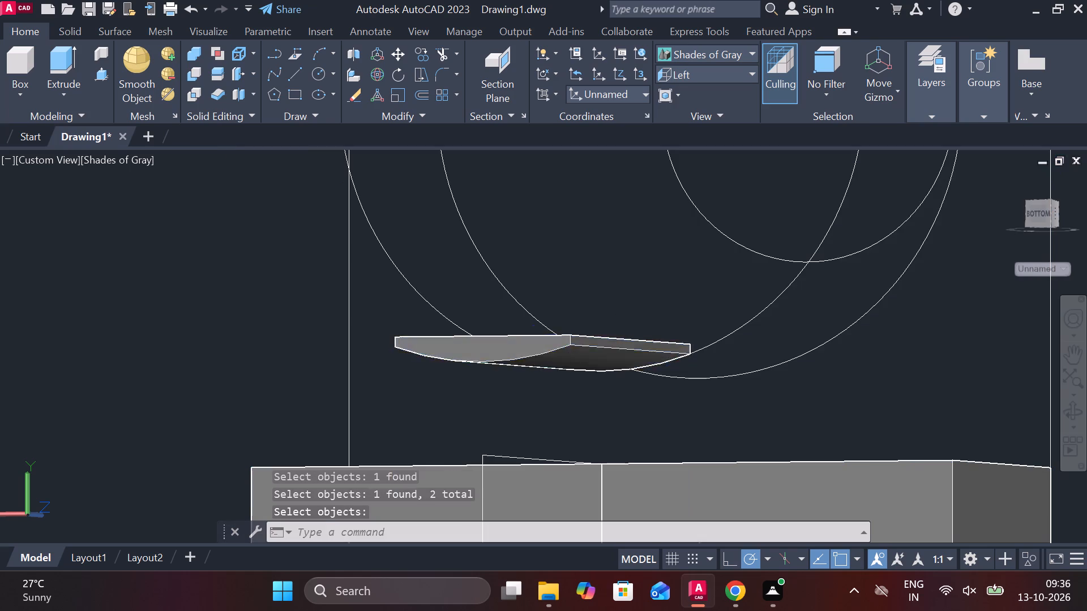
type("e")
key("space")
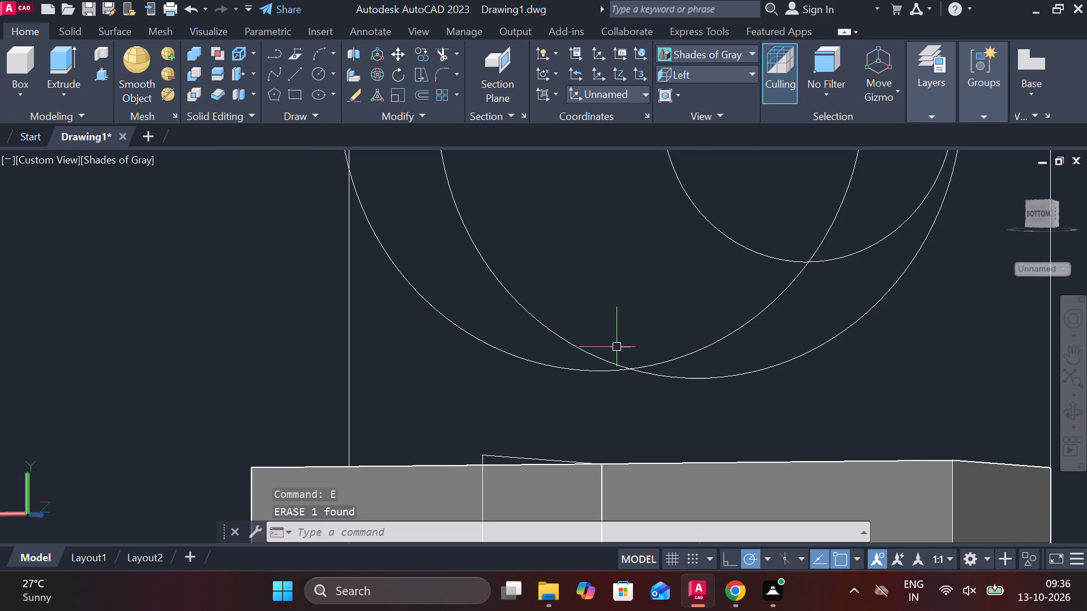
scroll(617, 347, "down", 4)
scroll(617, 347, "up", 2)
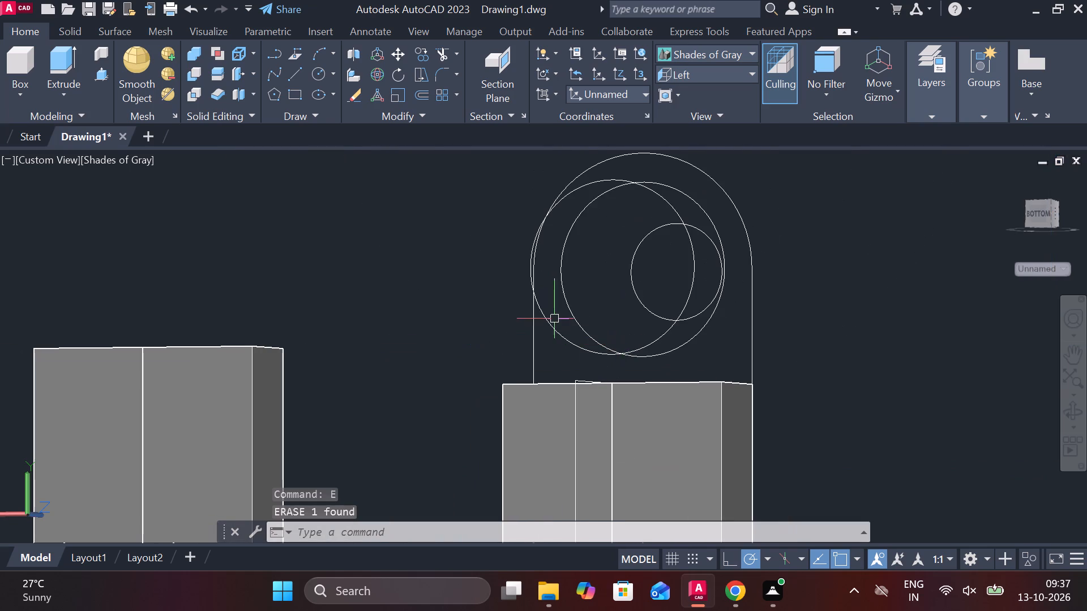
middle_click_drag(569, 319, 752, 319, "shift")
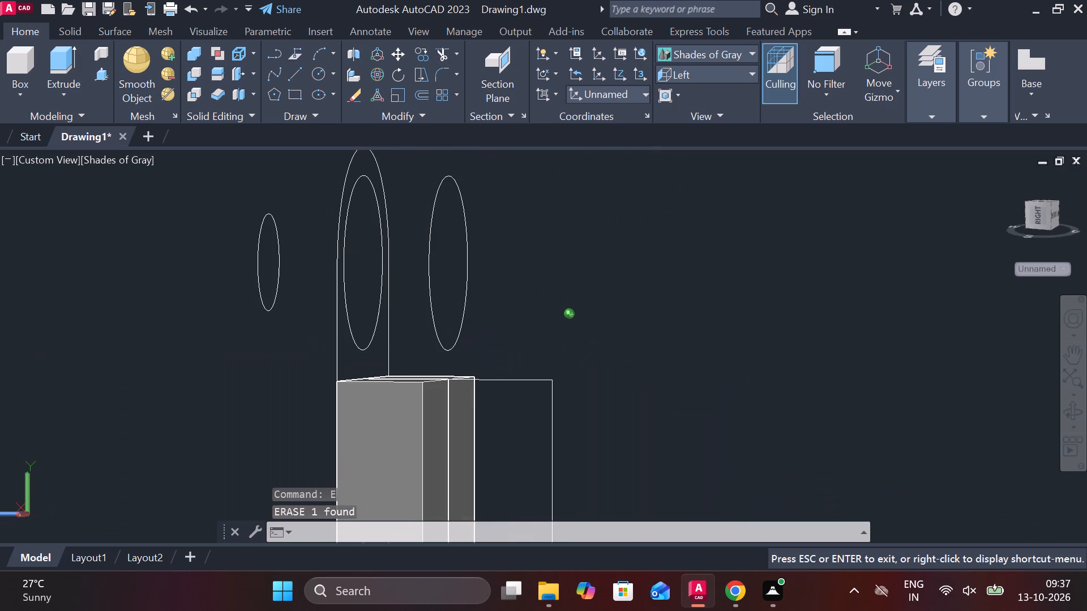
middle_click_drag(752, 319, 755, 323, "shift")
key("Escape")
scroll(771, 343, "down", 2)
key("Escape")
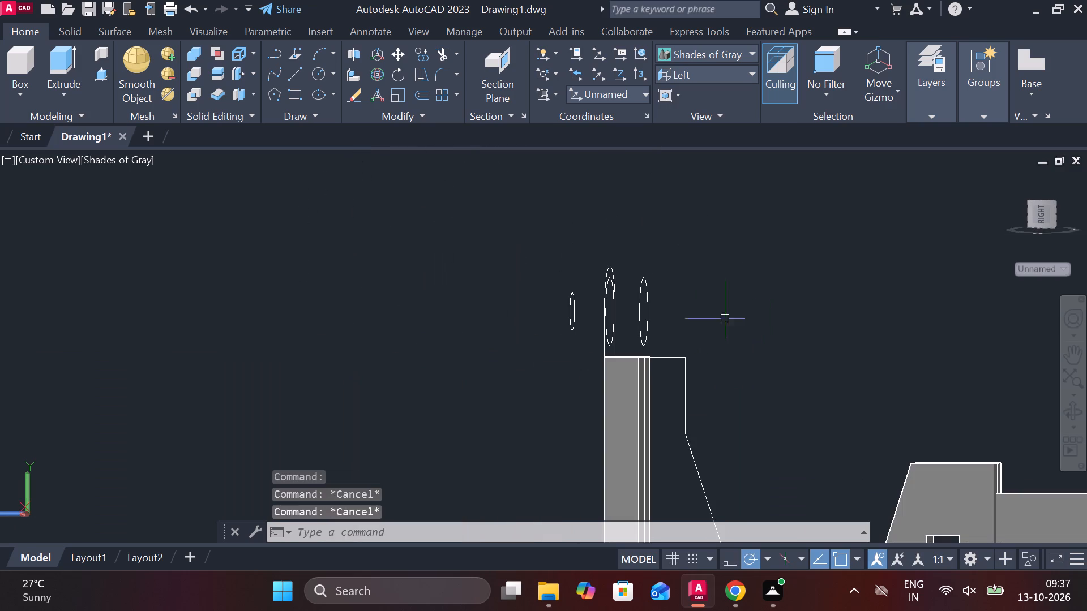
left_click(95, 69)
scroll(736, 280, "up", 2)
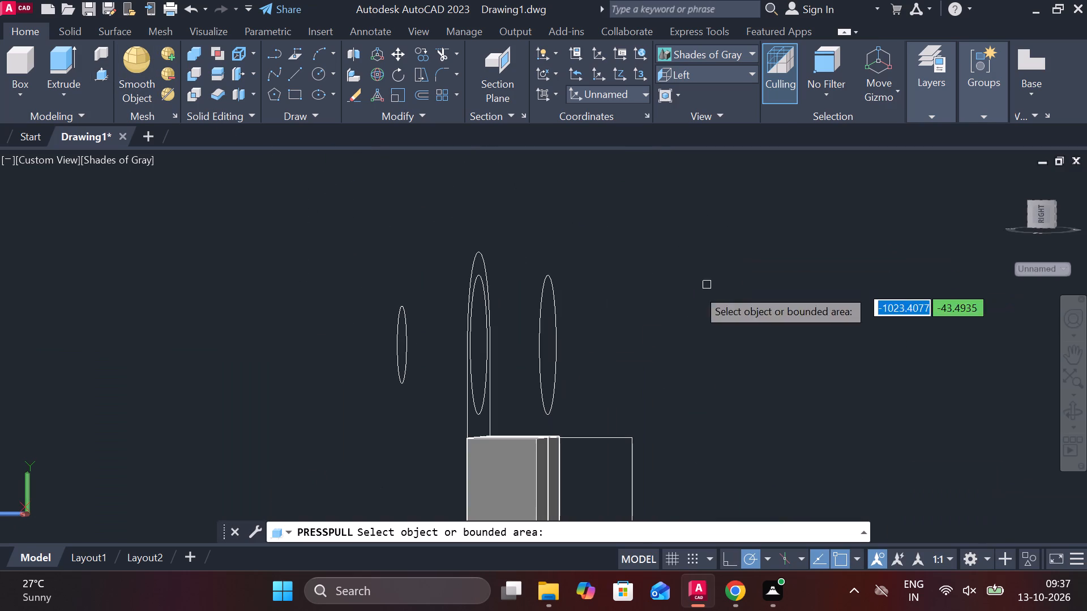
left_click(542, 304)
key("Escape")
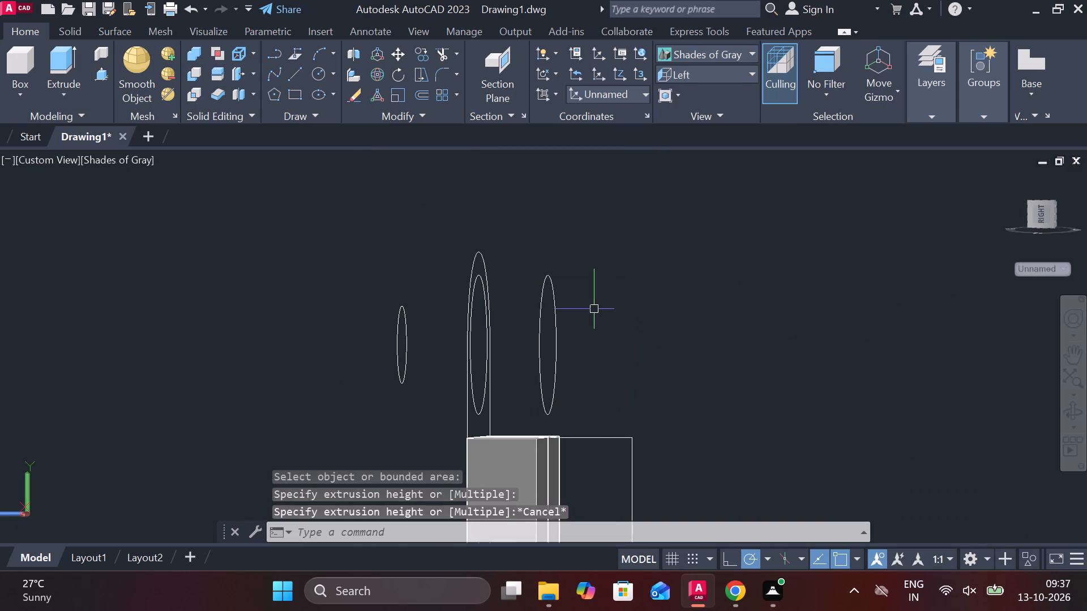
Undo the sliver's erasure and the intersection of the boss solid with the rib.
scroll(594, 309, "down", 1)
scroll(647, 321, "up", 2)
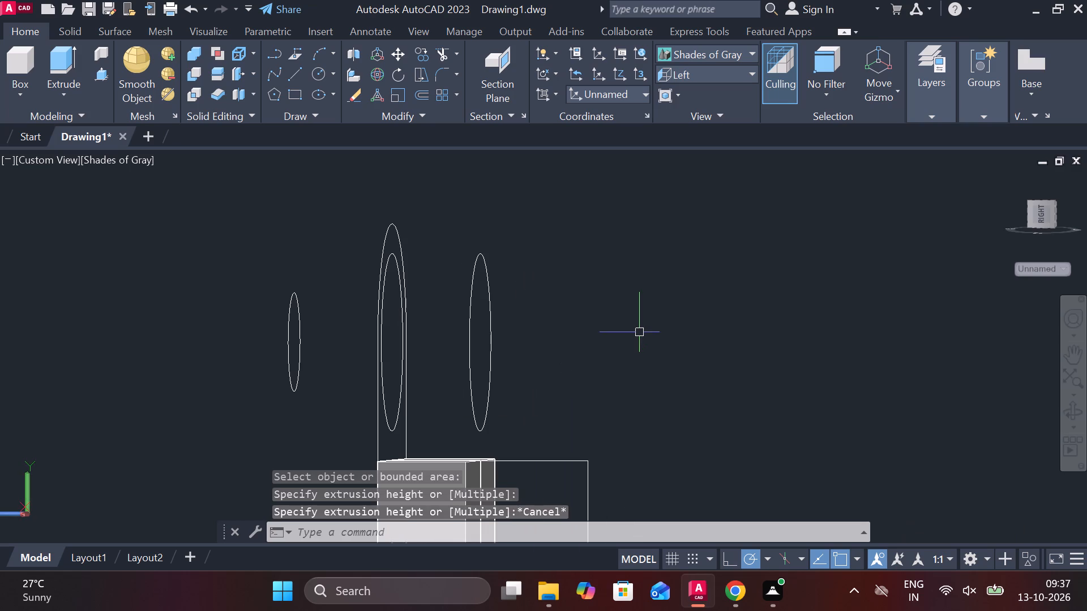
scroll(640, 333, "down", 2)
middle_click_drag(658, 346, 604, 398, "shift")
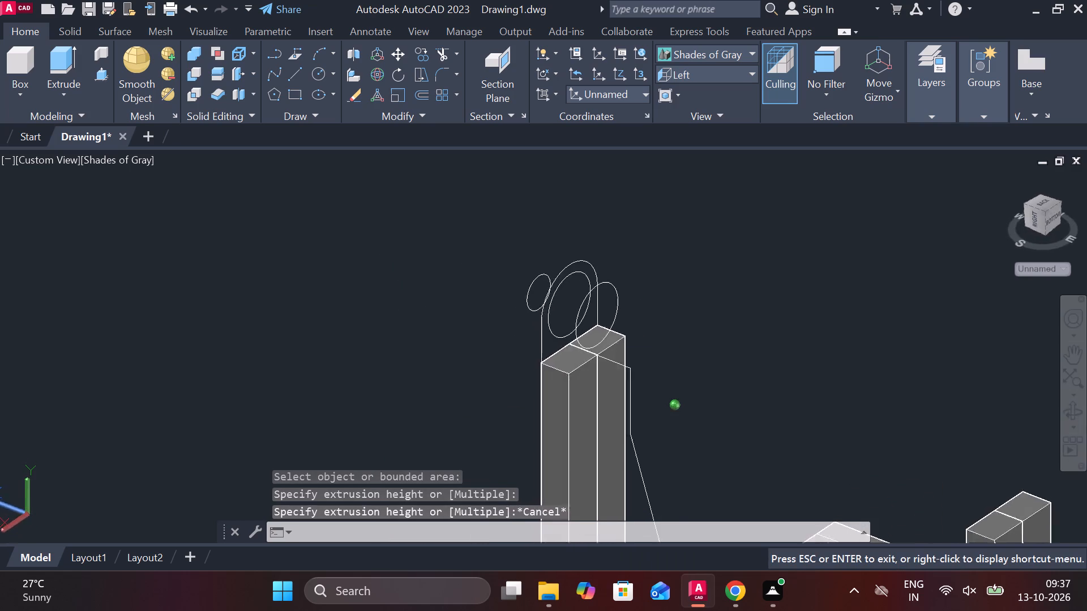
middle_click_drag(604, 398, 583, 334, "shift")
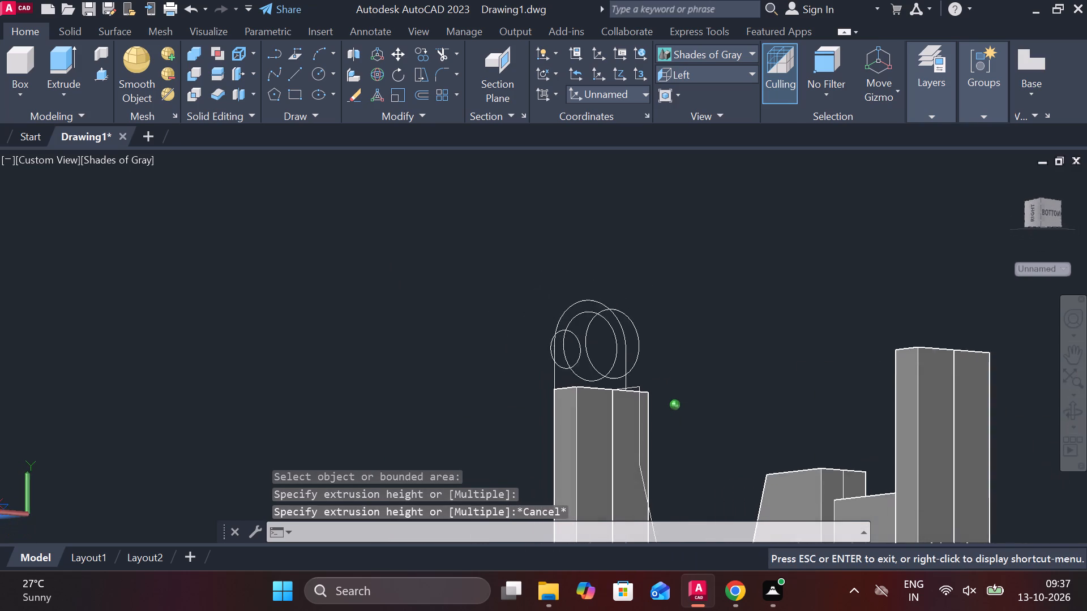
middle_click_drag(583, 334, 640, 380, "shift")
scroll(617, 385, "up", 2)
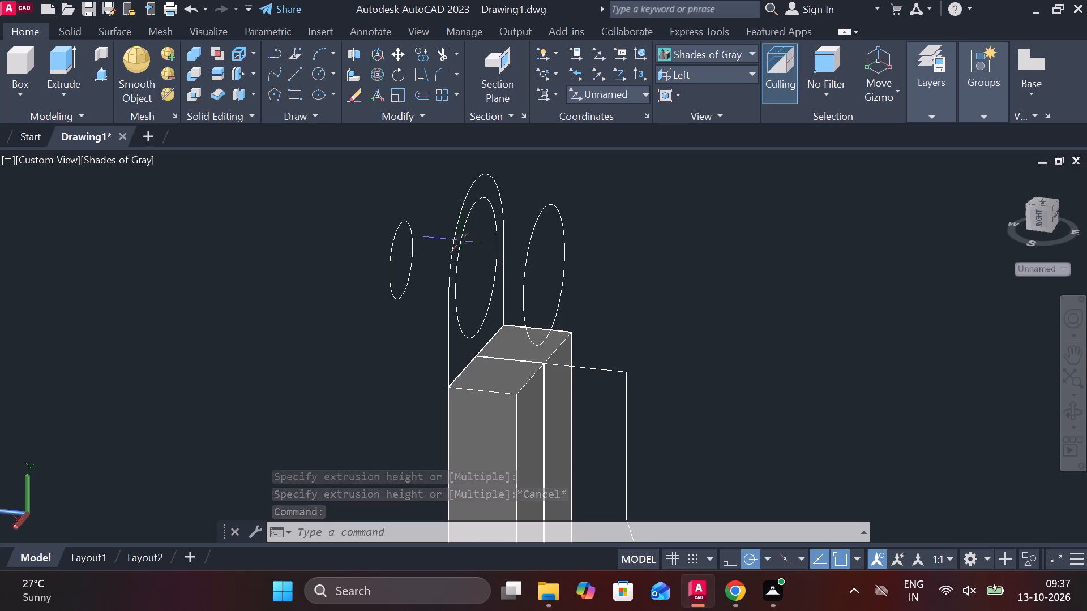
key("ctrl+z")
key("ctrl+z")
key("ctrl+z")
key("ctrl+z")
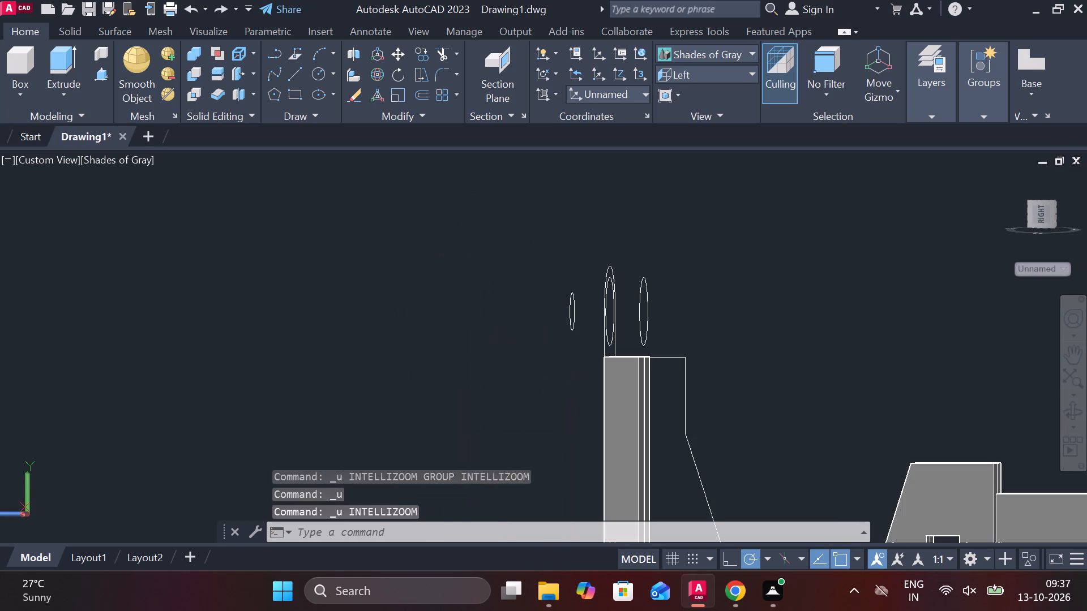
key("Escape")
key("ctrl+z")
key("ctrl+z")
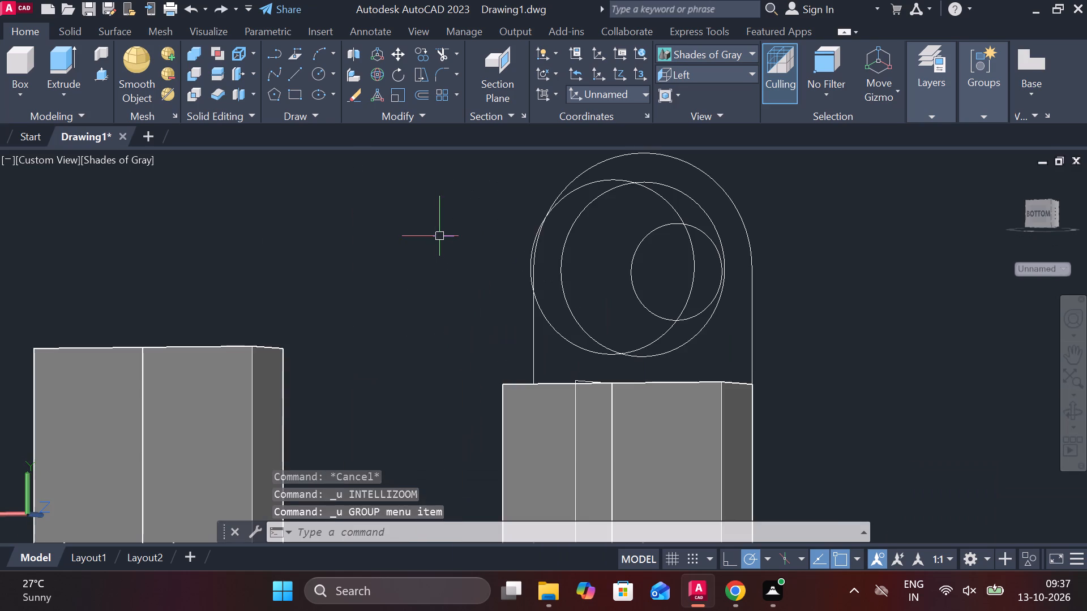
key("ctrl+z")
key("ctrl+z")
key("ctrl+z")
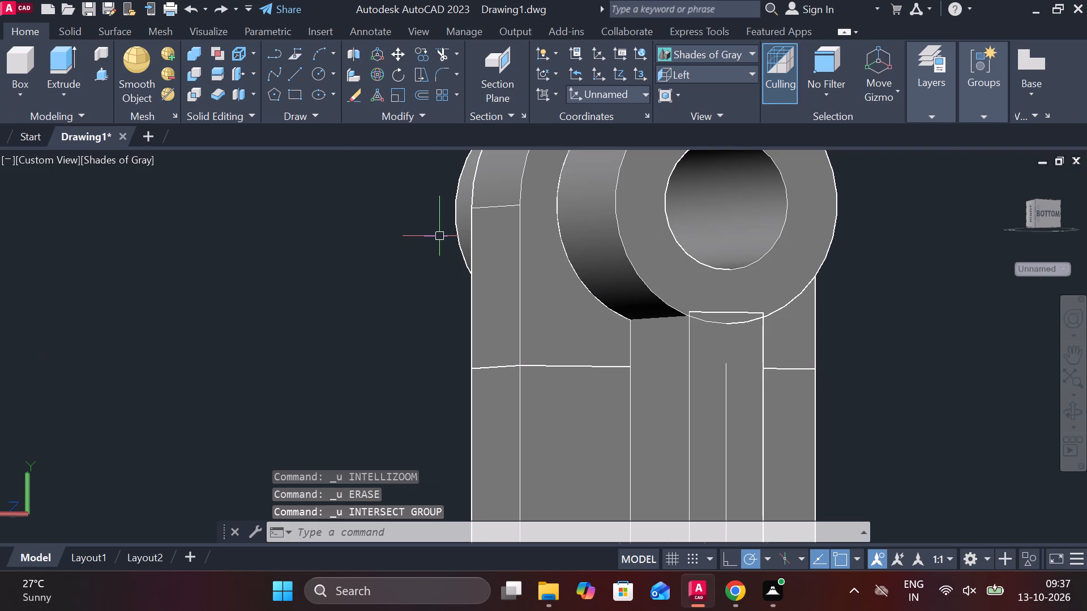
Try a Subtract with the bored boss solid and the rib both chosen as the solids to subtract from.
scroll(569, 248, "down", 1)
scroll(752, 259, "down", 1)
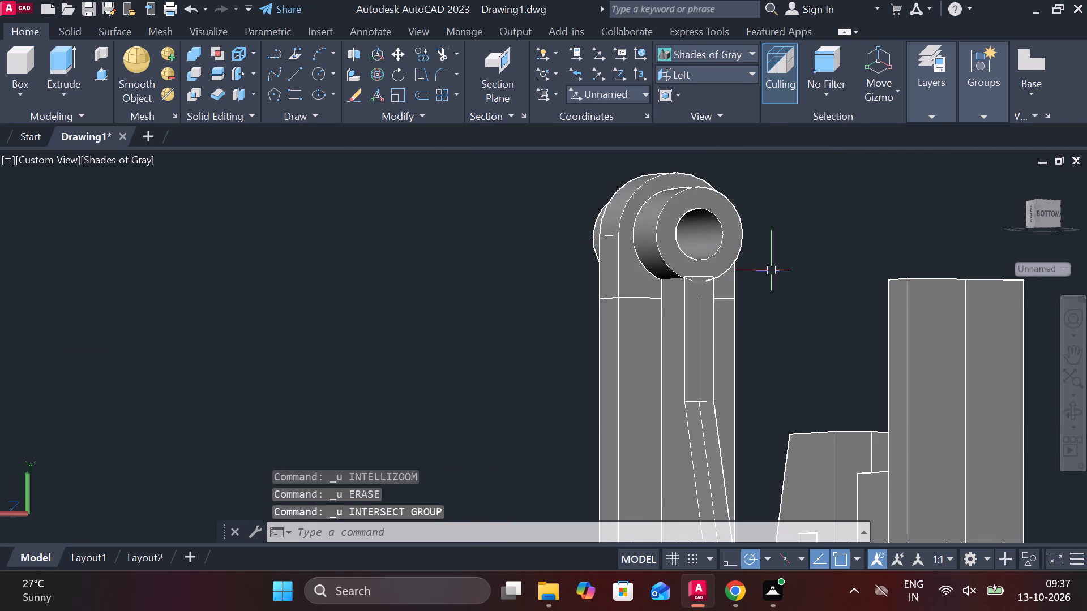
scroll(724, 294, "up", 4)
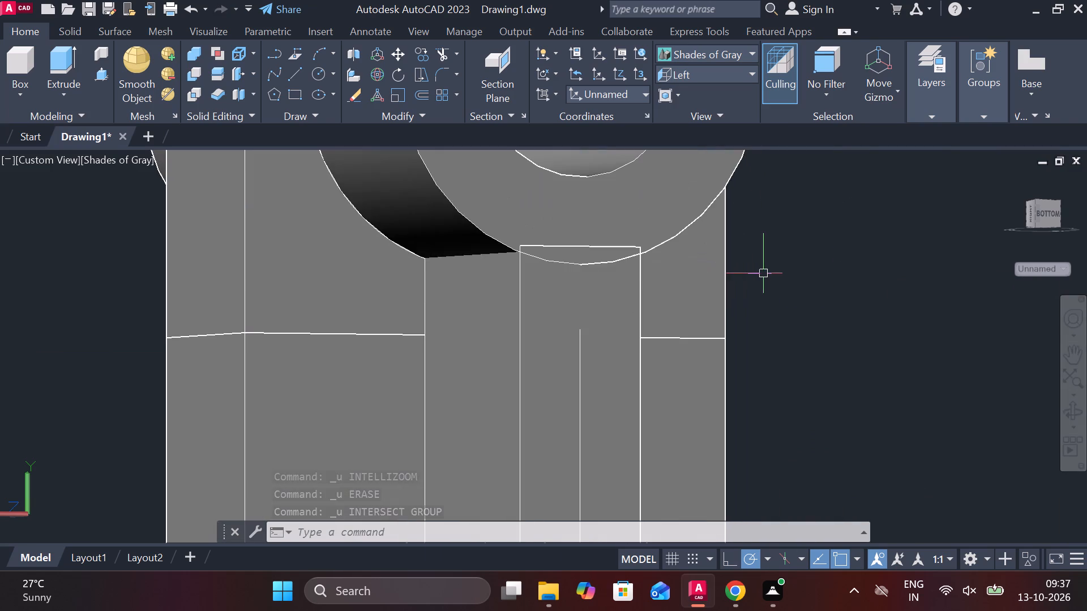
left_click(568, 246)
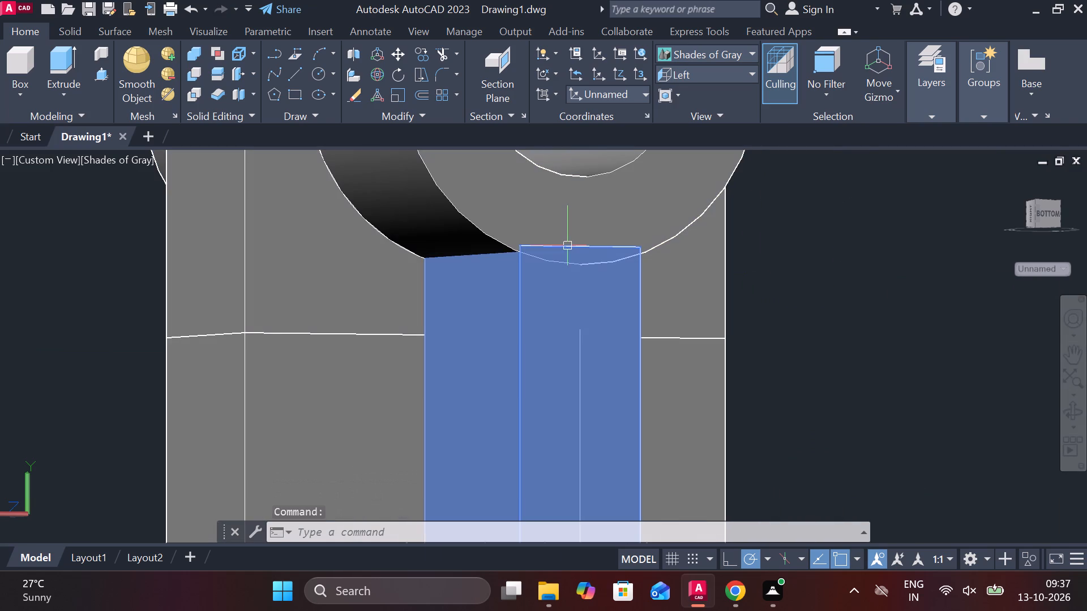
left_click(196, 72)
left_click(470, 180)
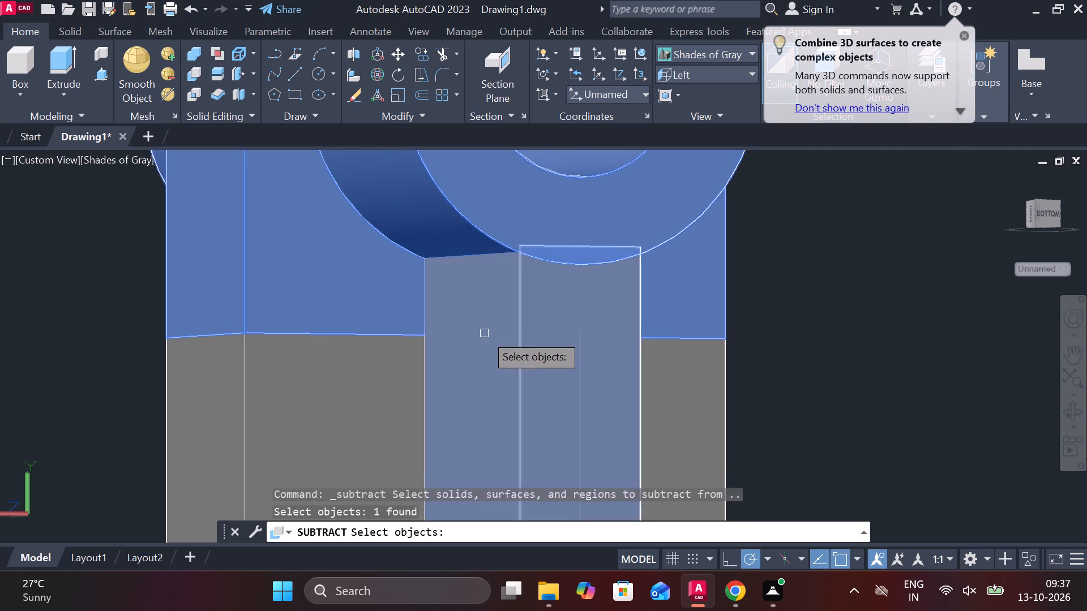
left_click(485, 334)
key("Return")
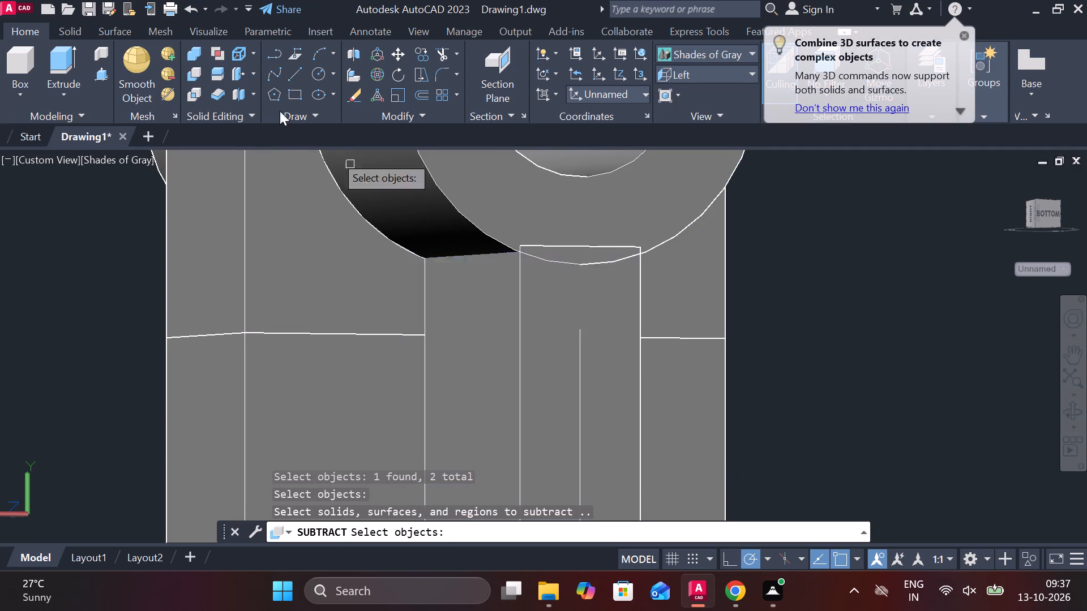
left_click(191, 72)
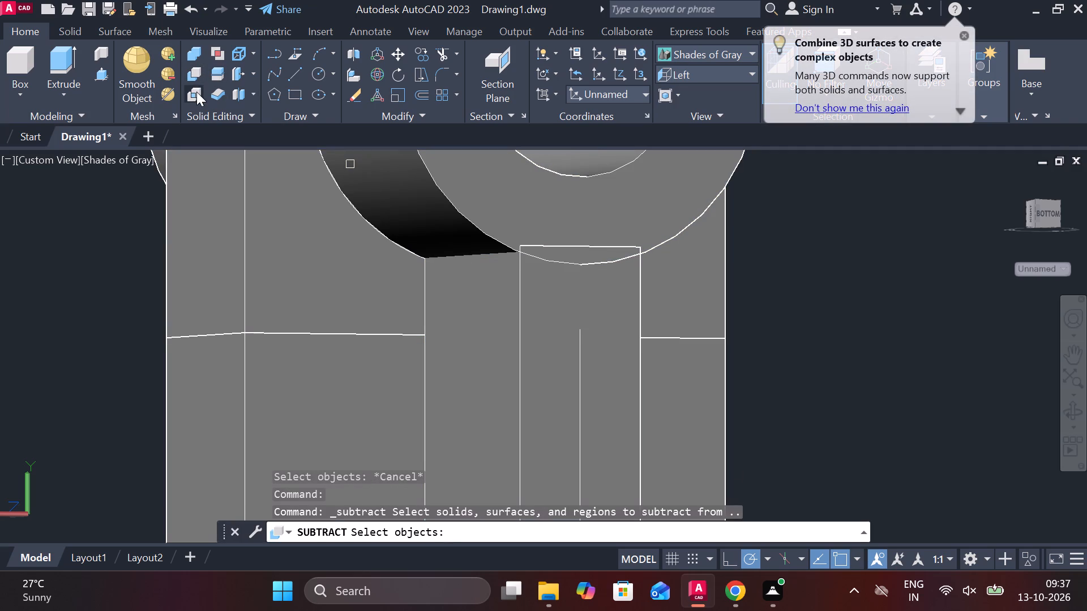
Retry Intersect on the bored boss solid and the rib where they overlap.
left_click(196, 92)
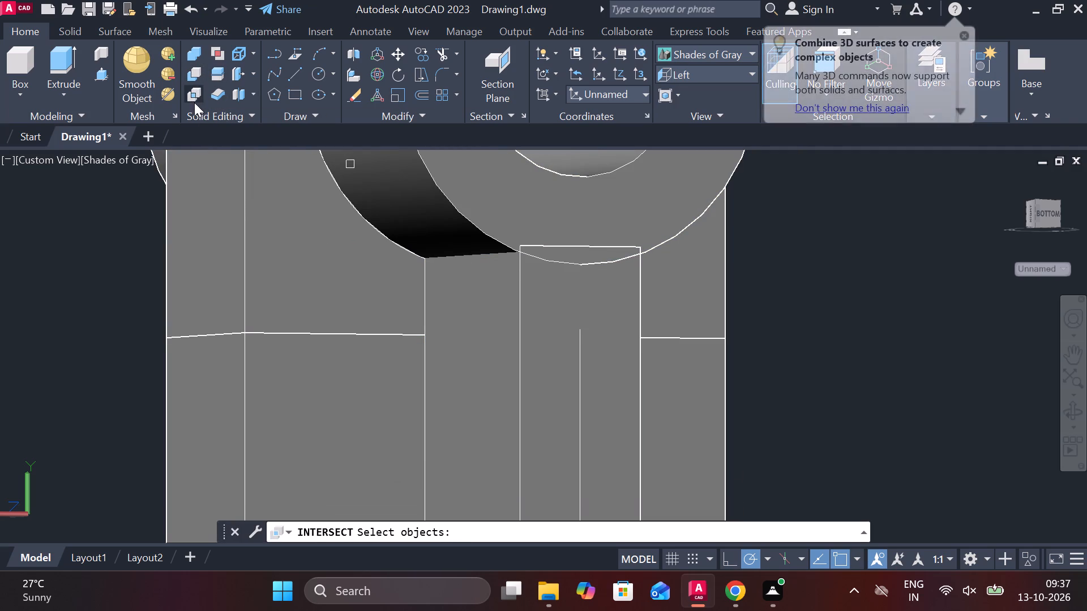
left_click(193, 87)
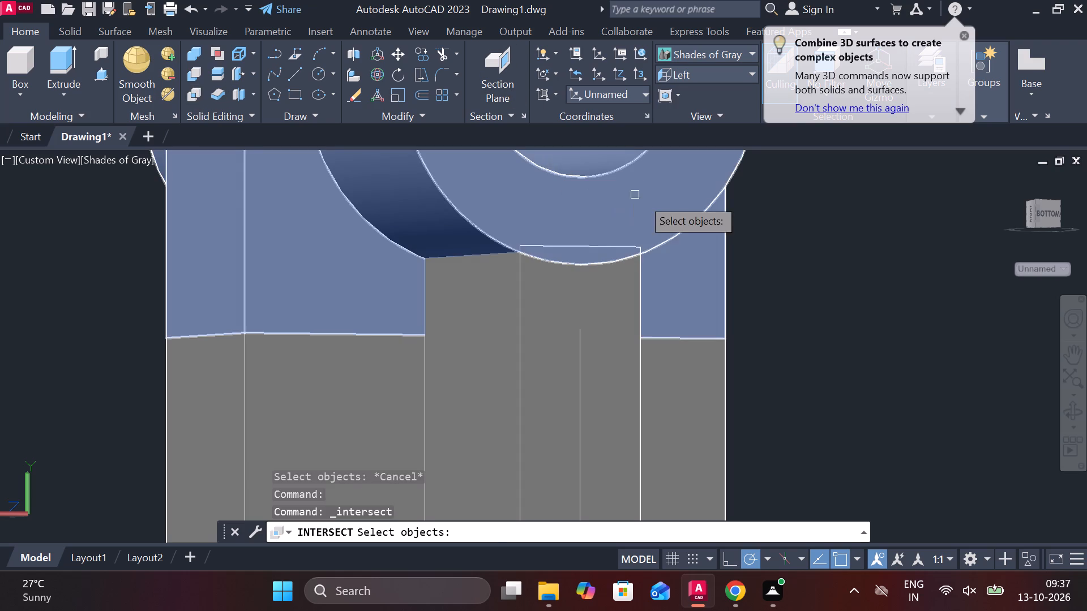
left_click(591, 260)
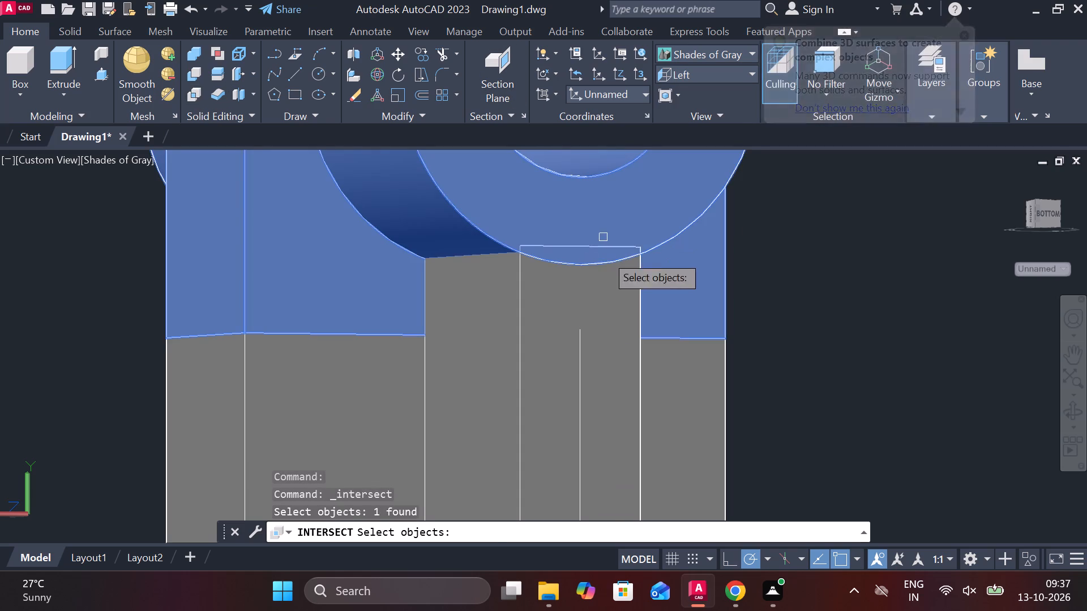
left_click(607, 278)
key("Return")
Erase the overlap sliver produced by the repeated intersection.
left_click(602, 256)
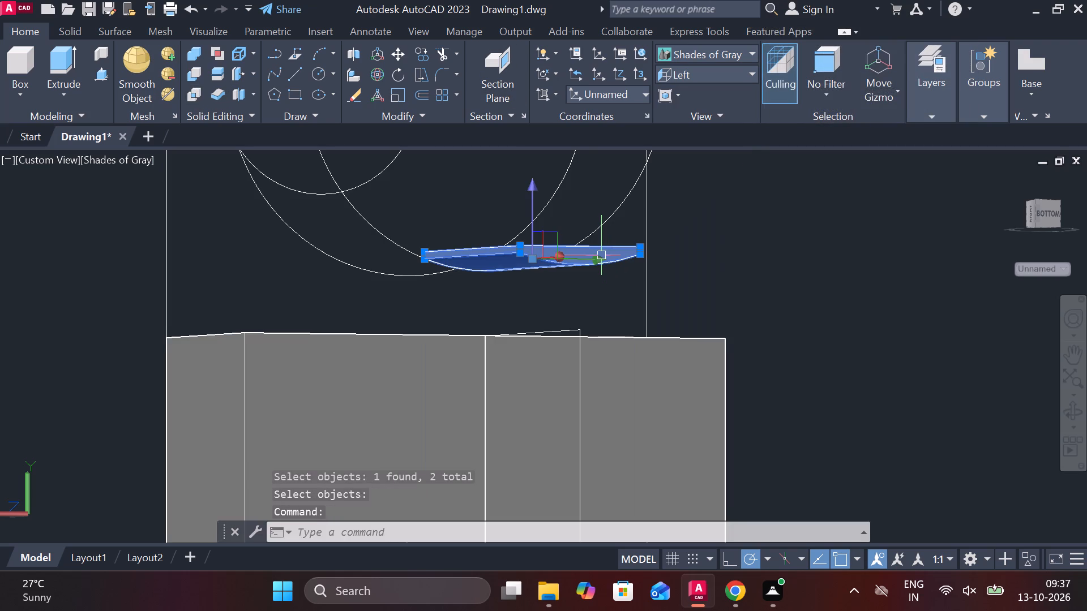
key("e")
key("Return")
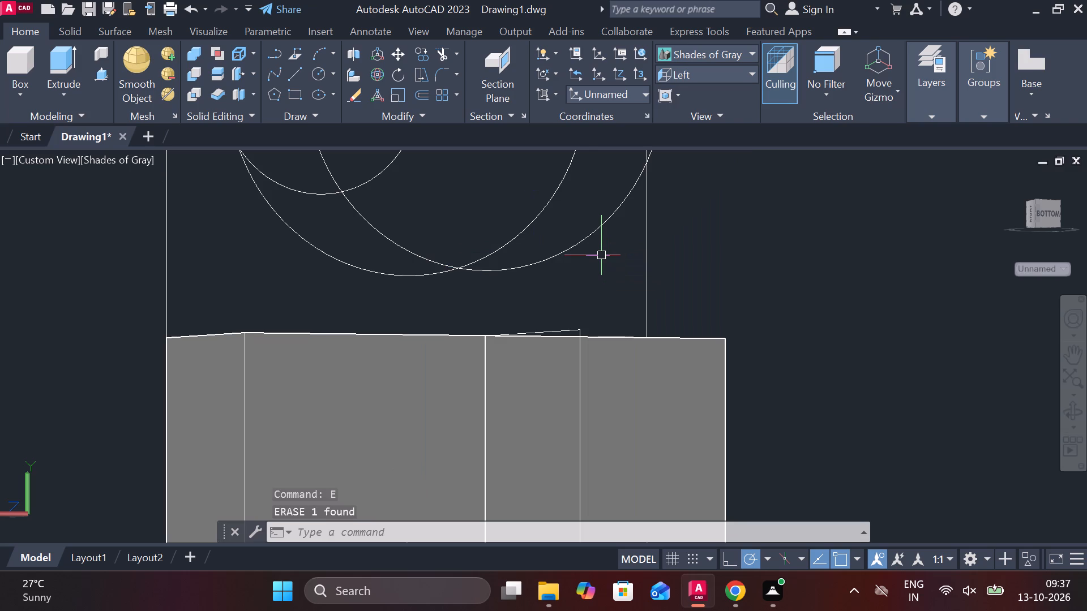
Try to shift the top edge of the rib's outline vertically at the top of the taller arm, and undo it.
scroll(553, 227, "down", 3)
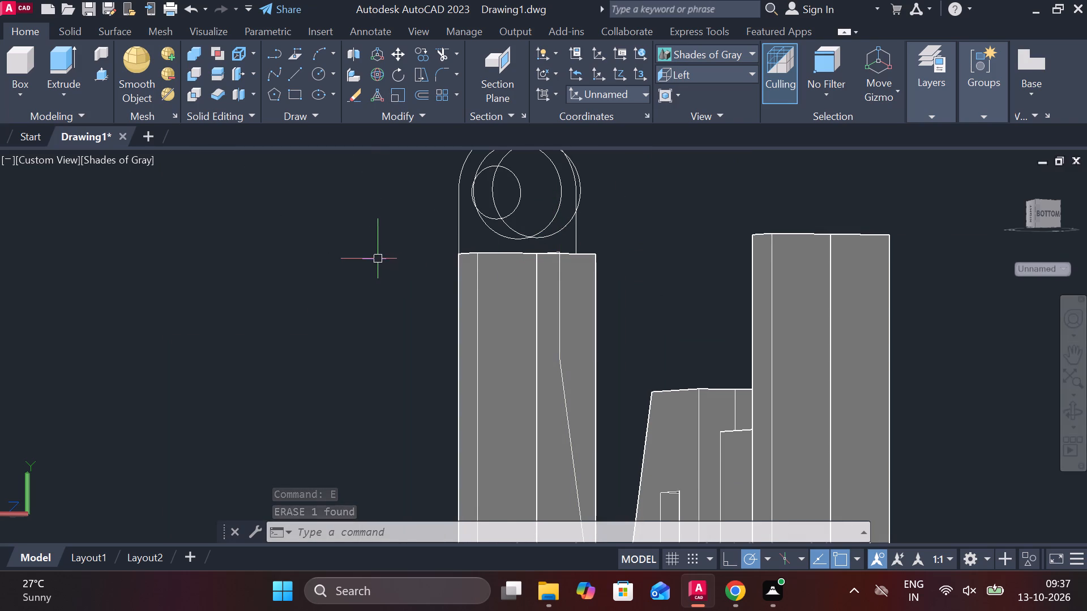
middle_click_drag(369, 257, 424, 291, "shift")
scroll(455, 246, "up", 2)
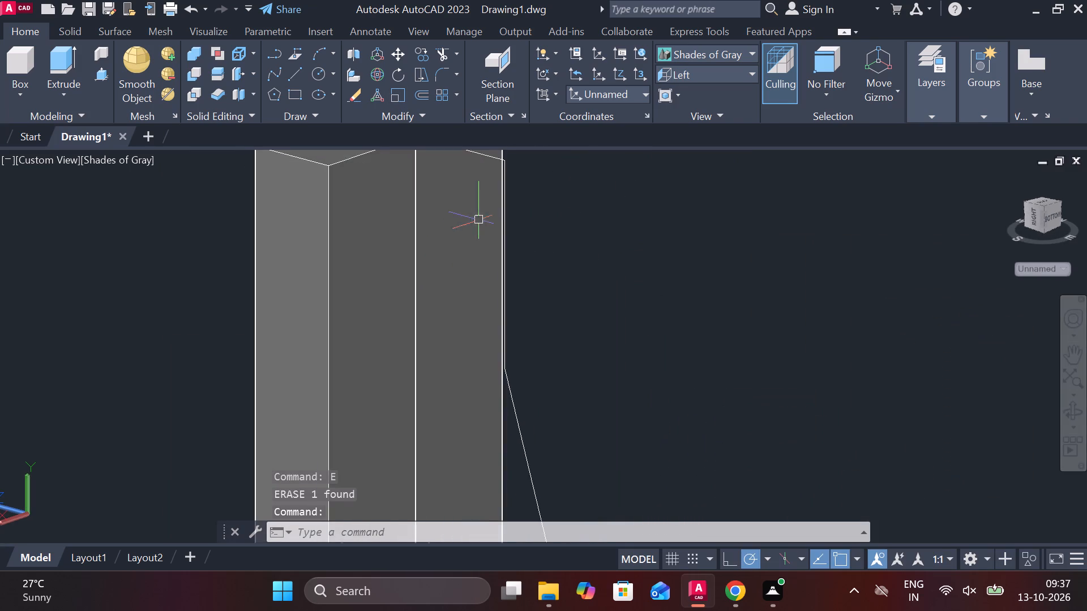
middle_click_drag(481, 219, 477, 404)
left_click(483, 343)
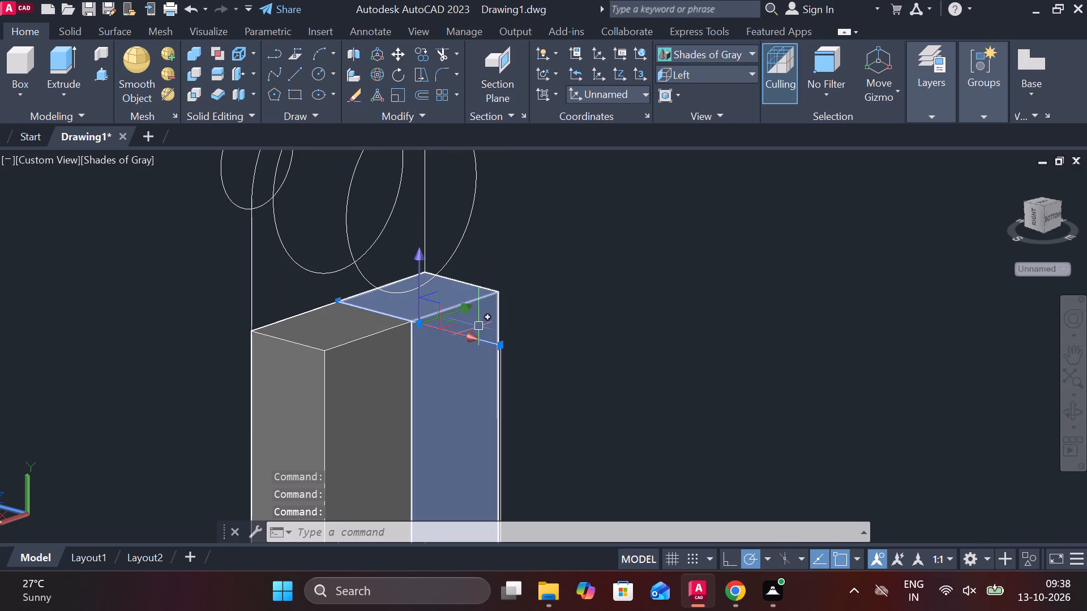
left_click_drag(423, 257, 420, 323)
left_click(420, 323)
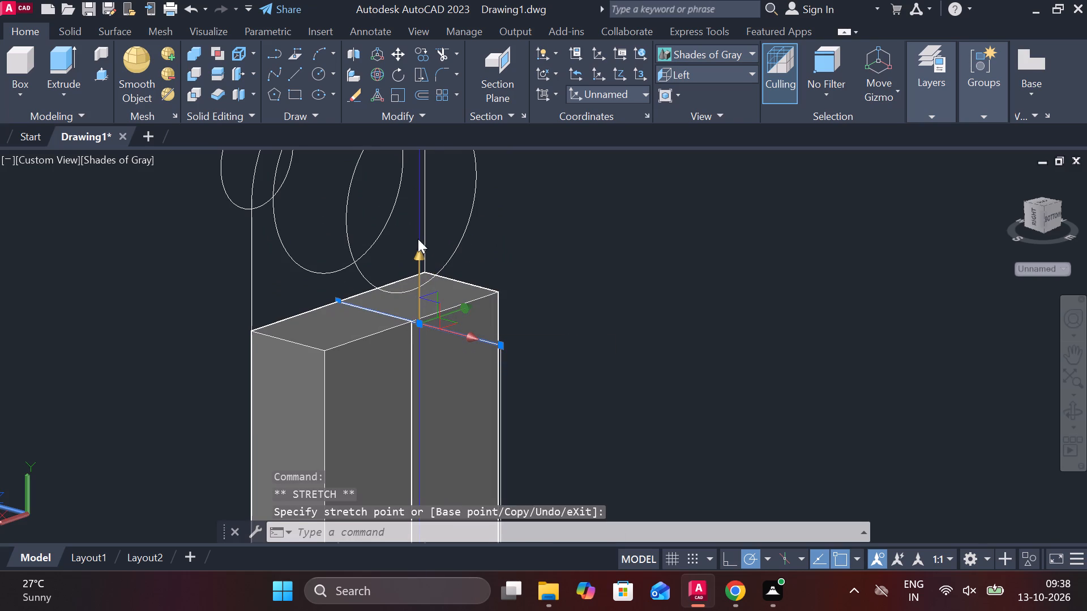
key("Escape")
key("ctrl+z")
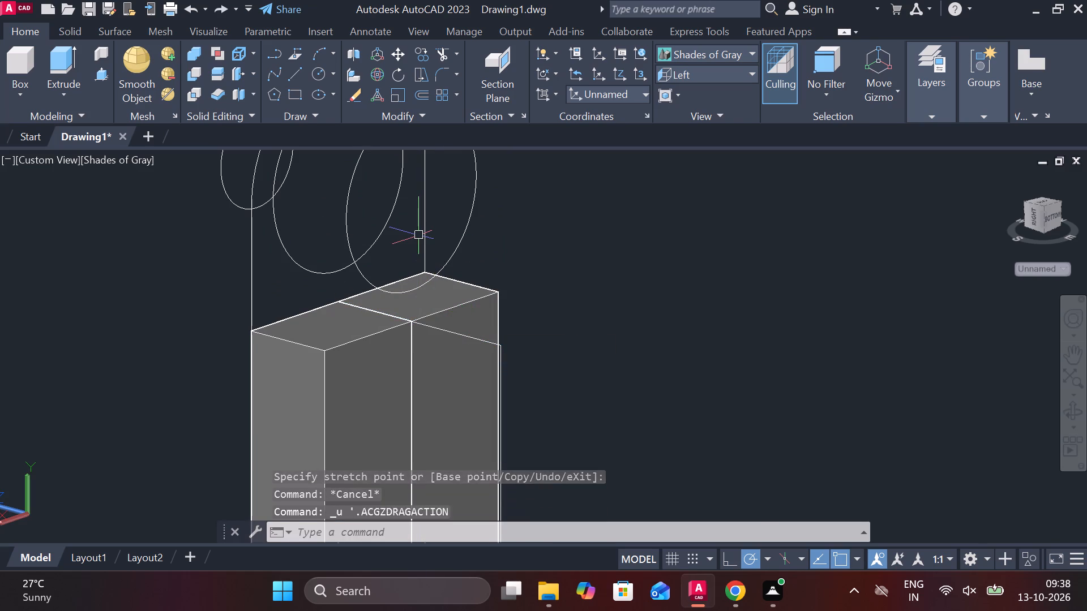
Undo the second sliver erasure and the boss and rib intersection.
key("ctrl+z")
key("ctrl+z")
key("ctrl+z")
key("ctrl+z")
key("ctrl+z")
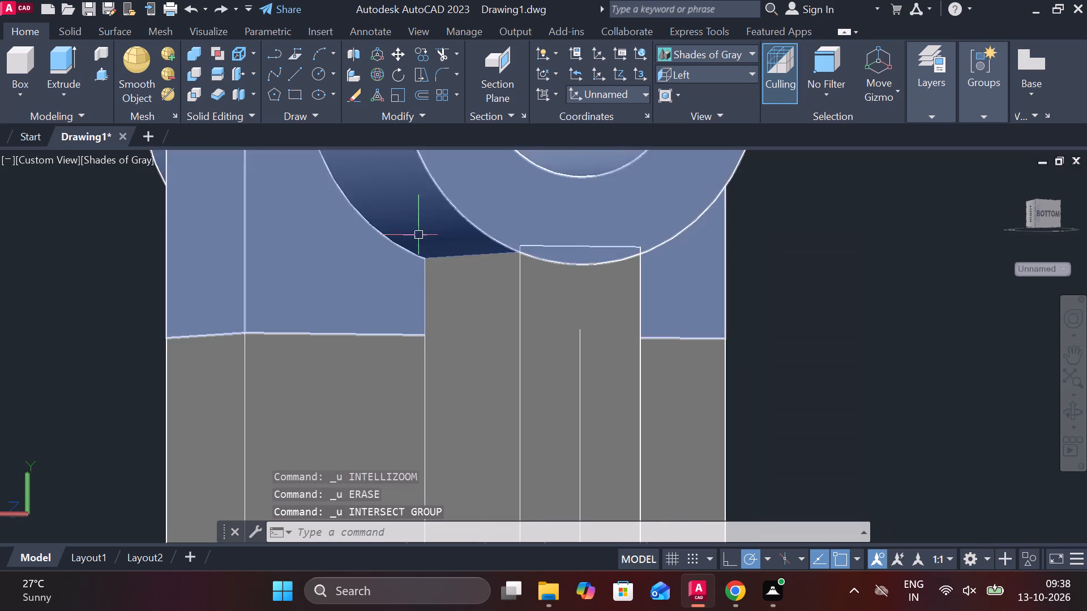
Undo the earlier intersection of the bored boss and the rib on the taller arm.
key("ctrl+z")
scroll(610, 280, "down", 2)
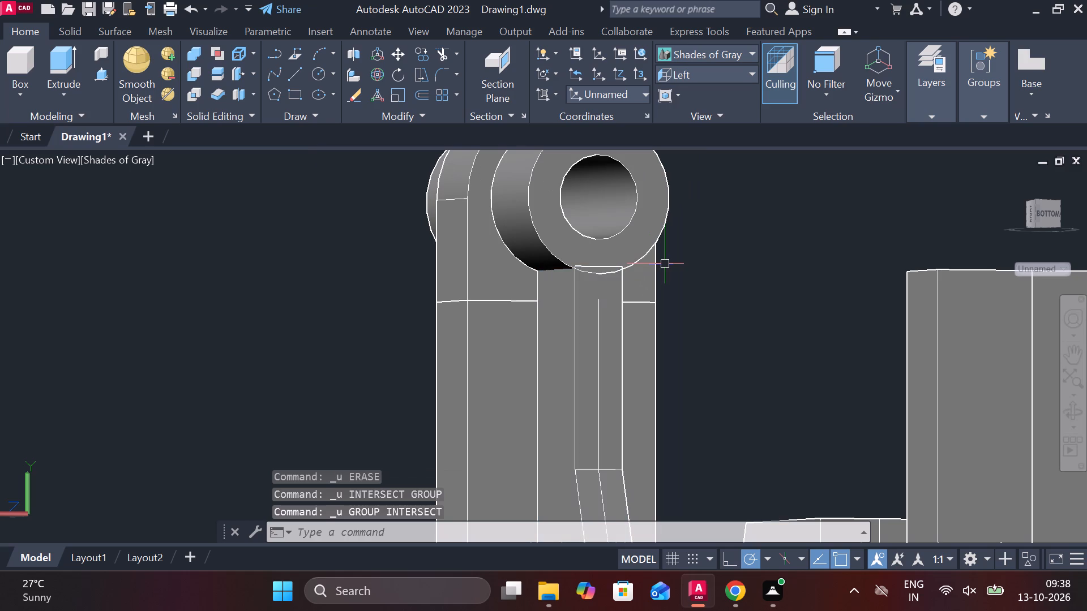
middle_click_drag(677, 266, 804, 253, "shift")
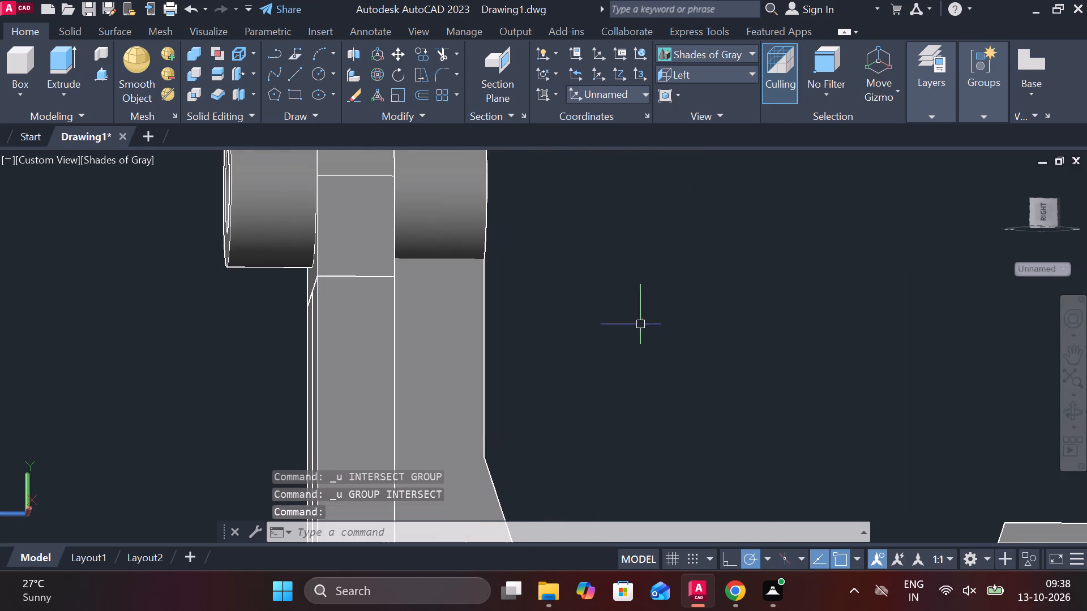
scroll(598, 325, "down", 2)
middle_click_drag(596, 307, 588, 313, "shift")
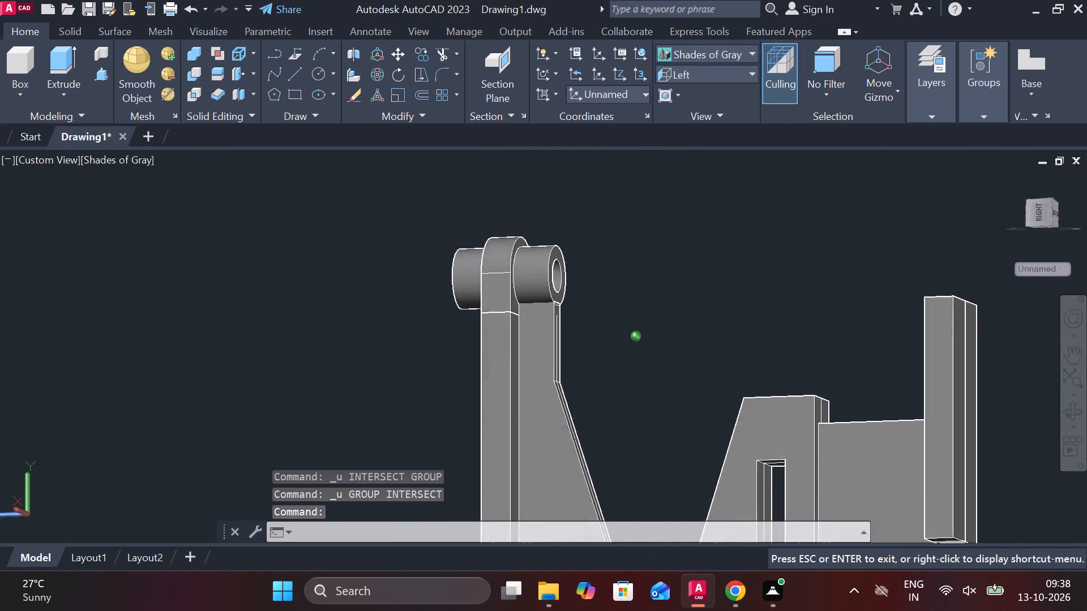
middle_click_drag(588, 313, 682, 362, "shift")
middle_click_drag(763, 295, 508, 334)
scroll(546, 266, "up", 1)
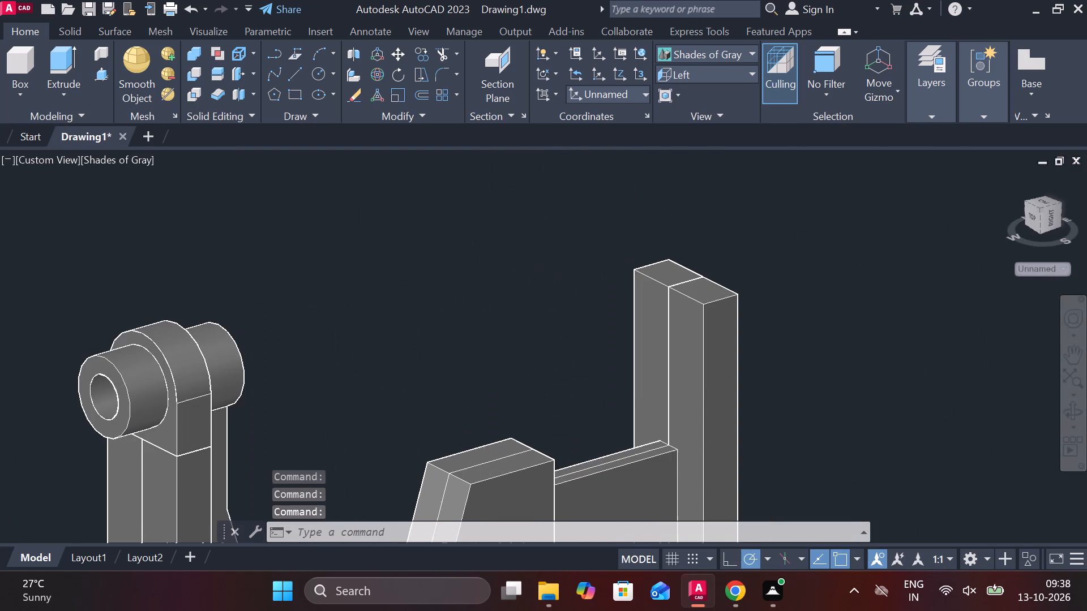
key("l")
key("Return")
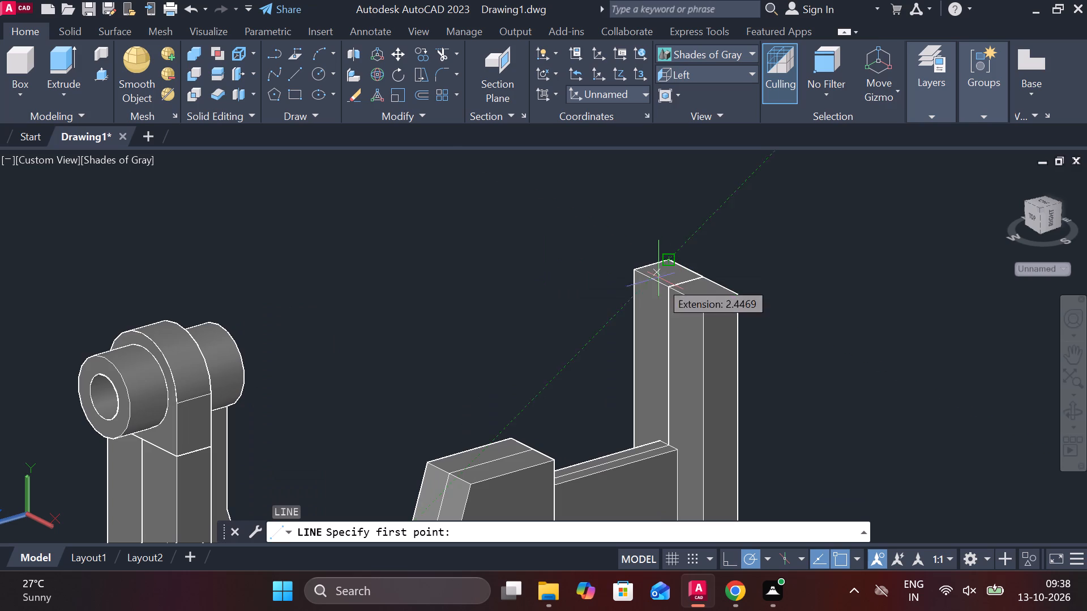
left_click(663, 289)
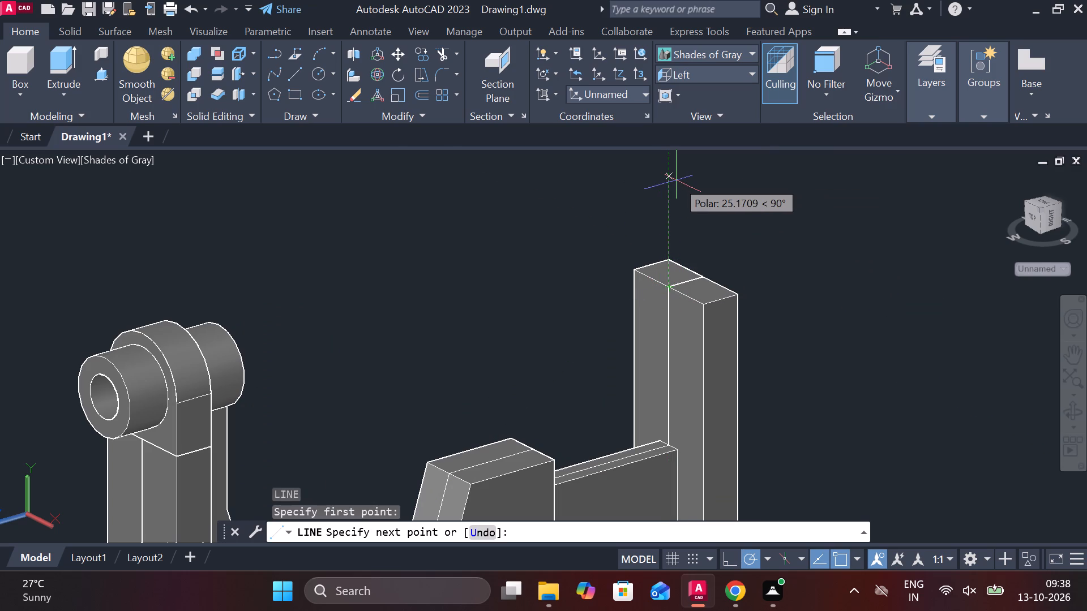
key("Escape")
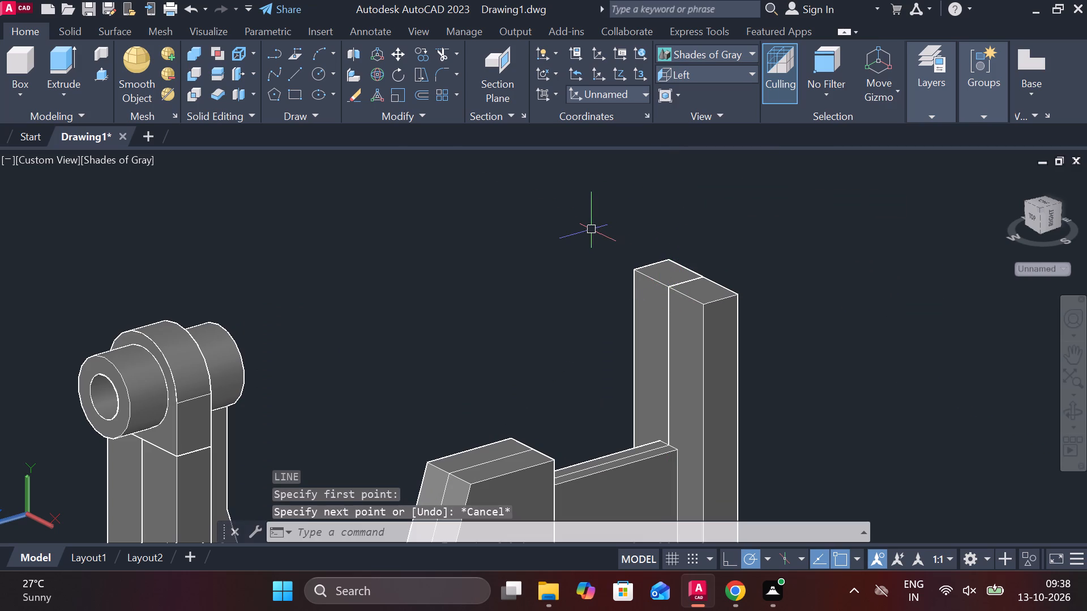
Draw a straight construction line from the boss's bore centre along its axis, extending past the shorter arm.
key("l")
key("Return")
scroll(592, 230, "down", 2)
middle_click_drag(504, 256, 445, 258, "shift")
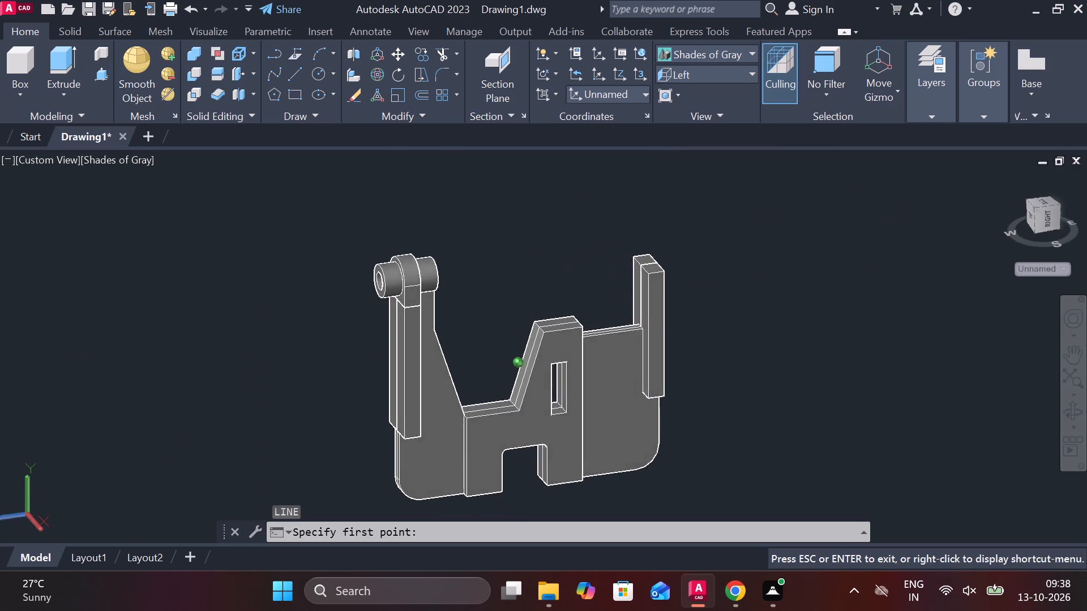
middle_click_drag(445, 258, 395, 249, "shift")
scroll(412, 242, "up", 2)
middle_click_drag(551, 264, 515, 264, "shift")
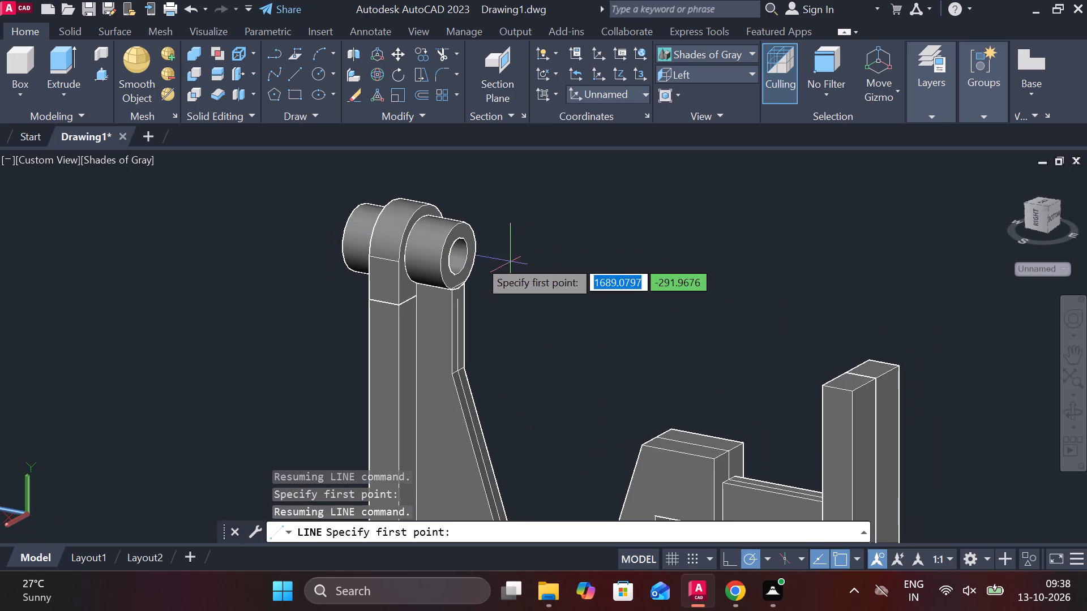
scroll(464, 257, "up", 2)
left_click(465, 257)
scroll(676, 282, "down", 2)
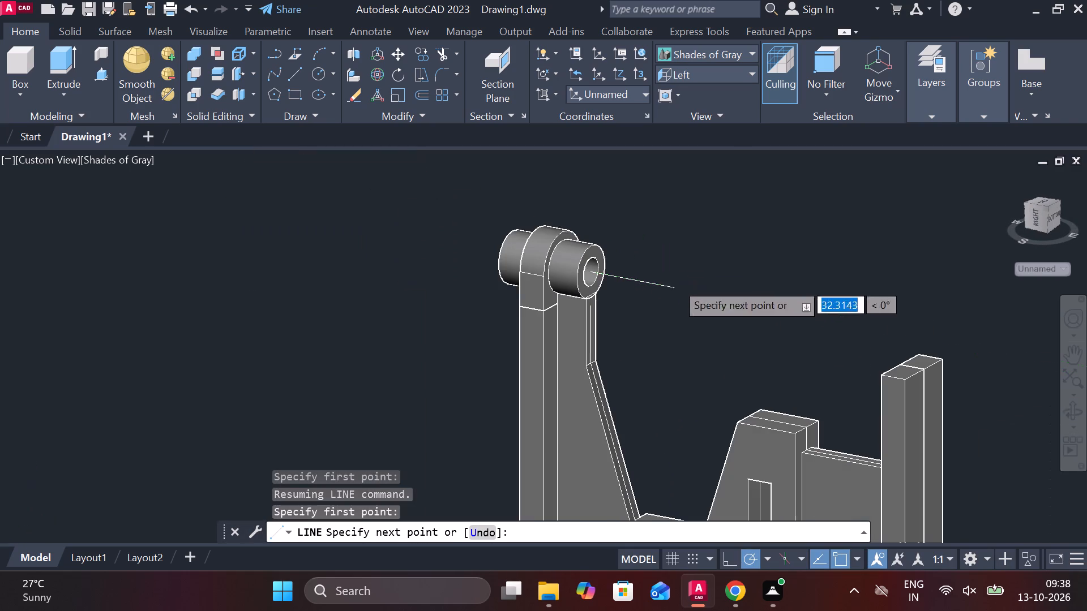
left_click(1031, 375)
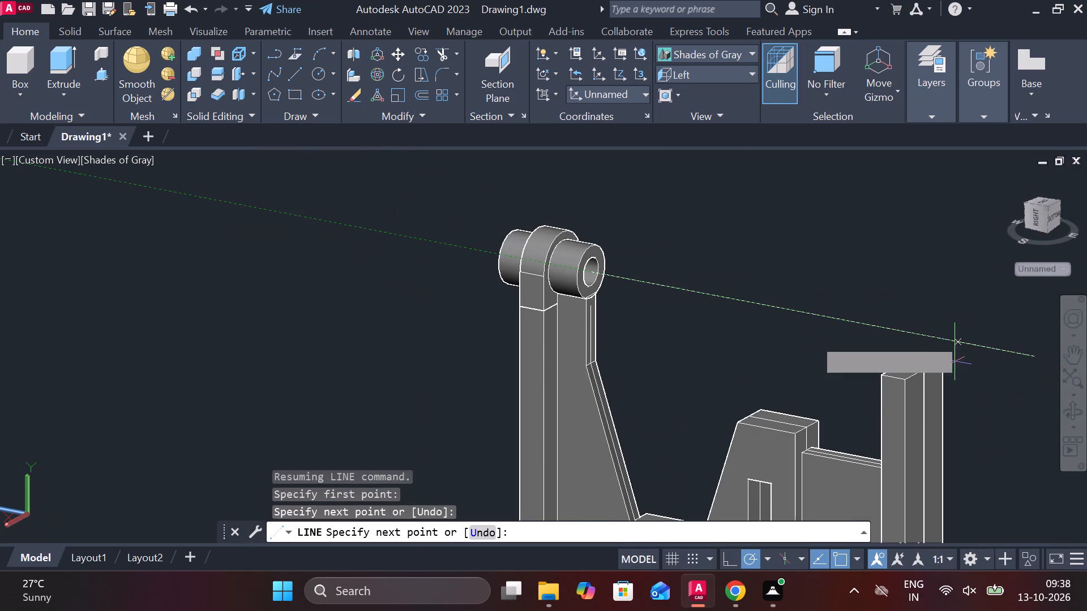
key("Escape")
Draw a vertical construction line from the midpoint of the shorter arm's top edge, up across the bore-axis line.
scroll(752, 305, "down", 1)
middle_click_drag(715, 290, 754, 290, "shift")
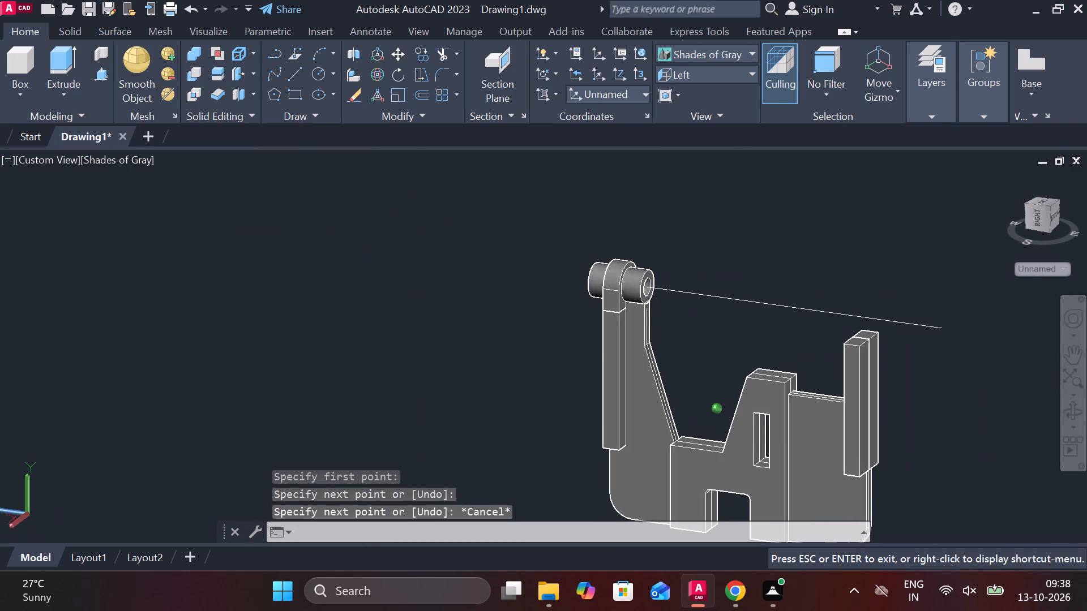
middle_click_drag(754, 290, 827, 291, "shift")
scroll(859, 284, "up", 1)
scroll(760, 266, "up", 2)
middle_click_drag(808, 272, 716, 274)
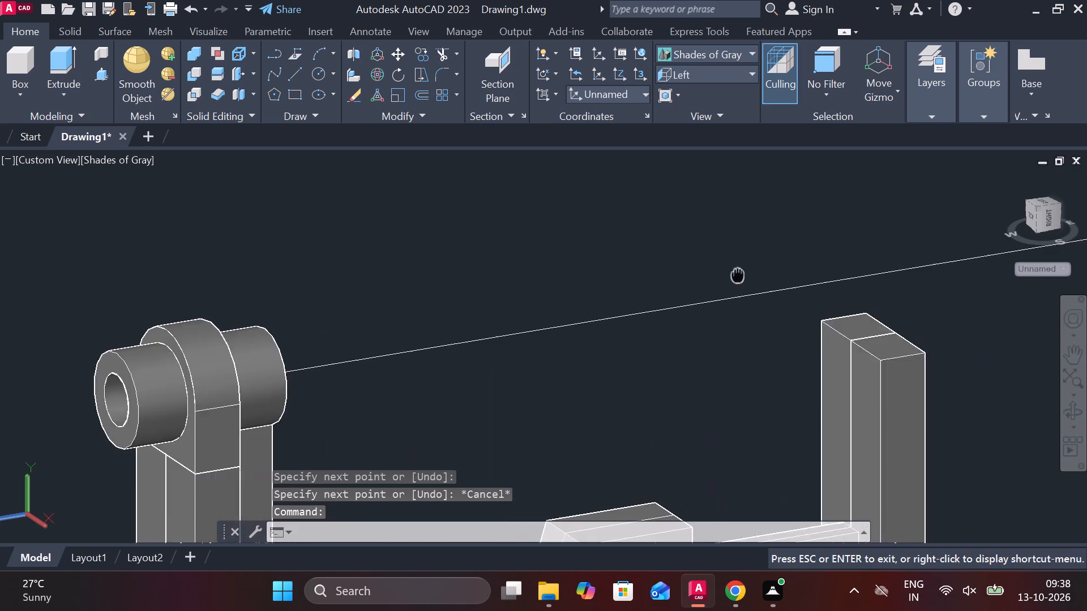
middle_click_drag(716, 274, 541, 287)
middle_click_drag(653, 293, 755, 266, "shift")
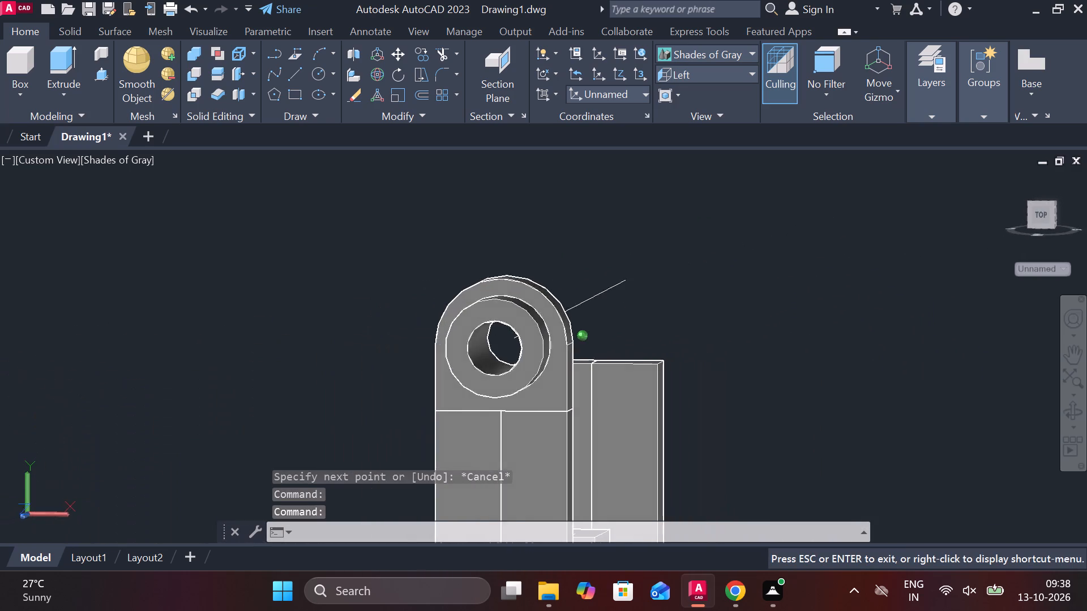
middle_click_drag(755, 266, 710, 296, "shift")
key("l")
key("Return")
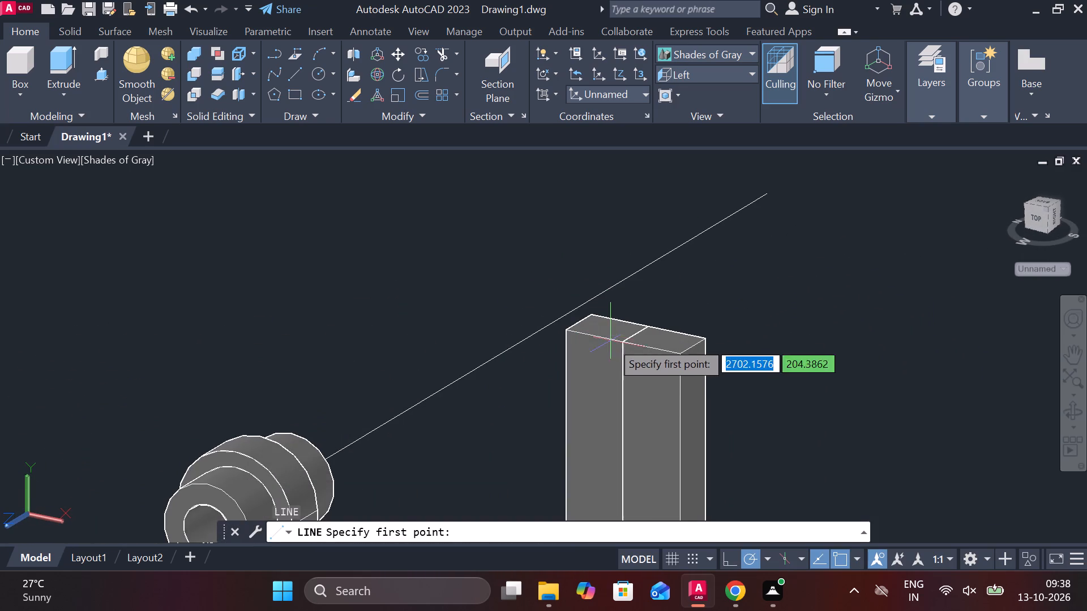
left_click(621, 345)
left_click(626, 172)
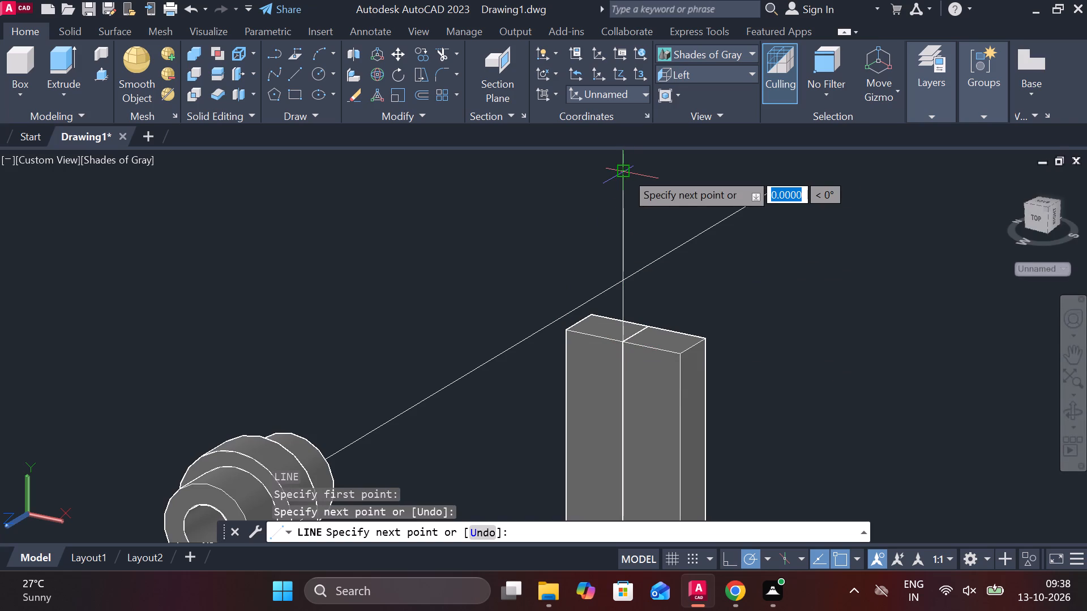
key("Escape")
Draw a 24 diameter circle centred where the vertical line crosses the bore-axis line above the shorter arm.
type("c")
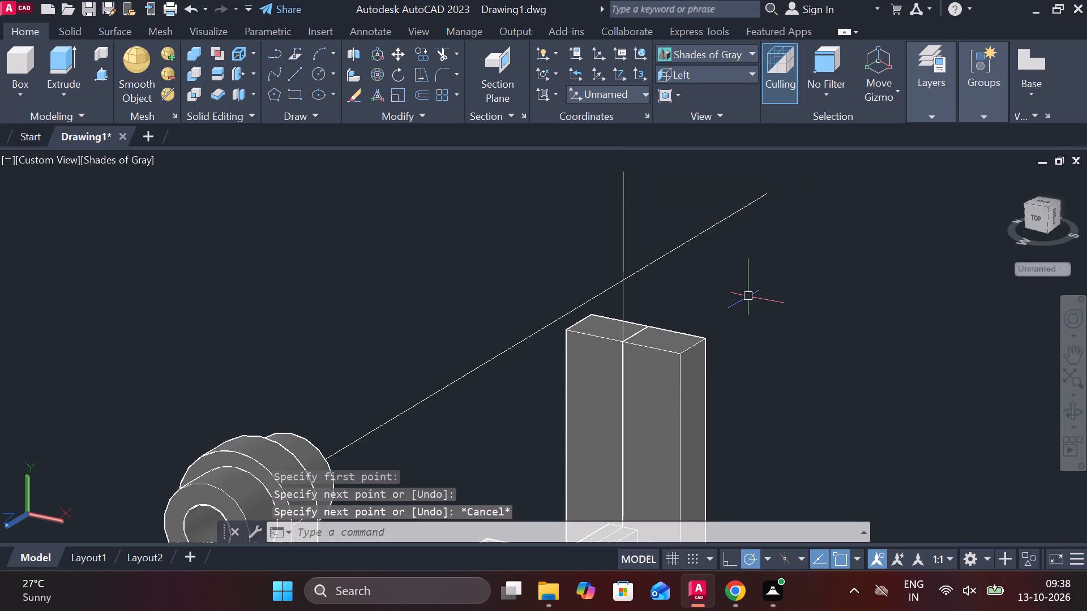
key("space")
left_click(626, 276)
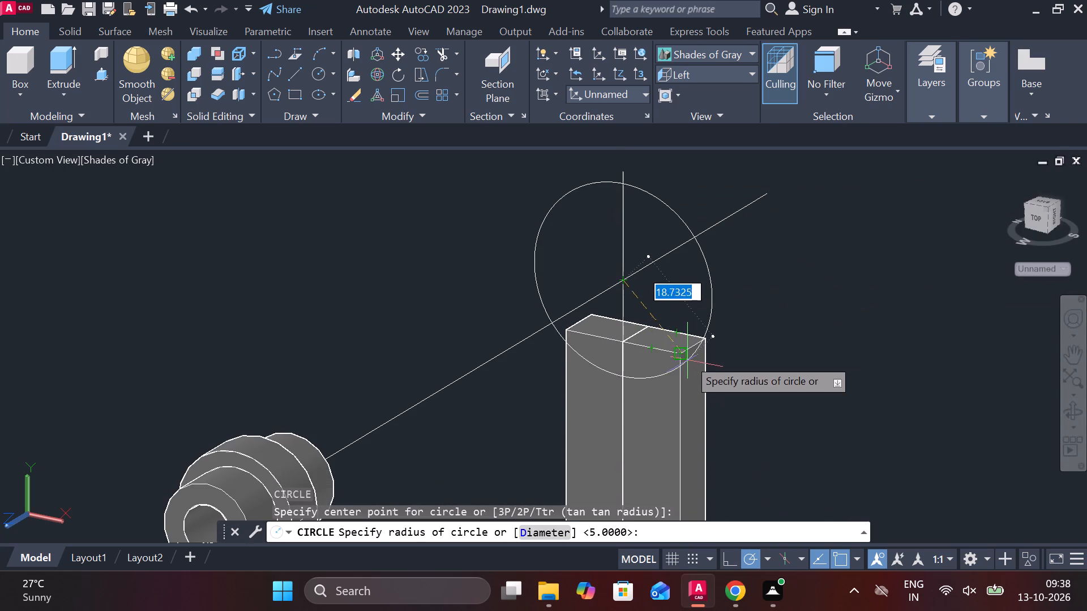
scroll(693, 282, "up", 2)
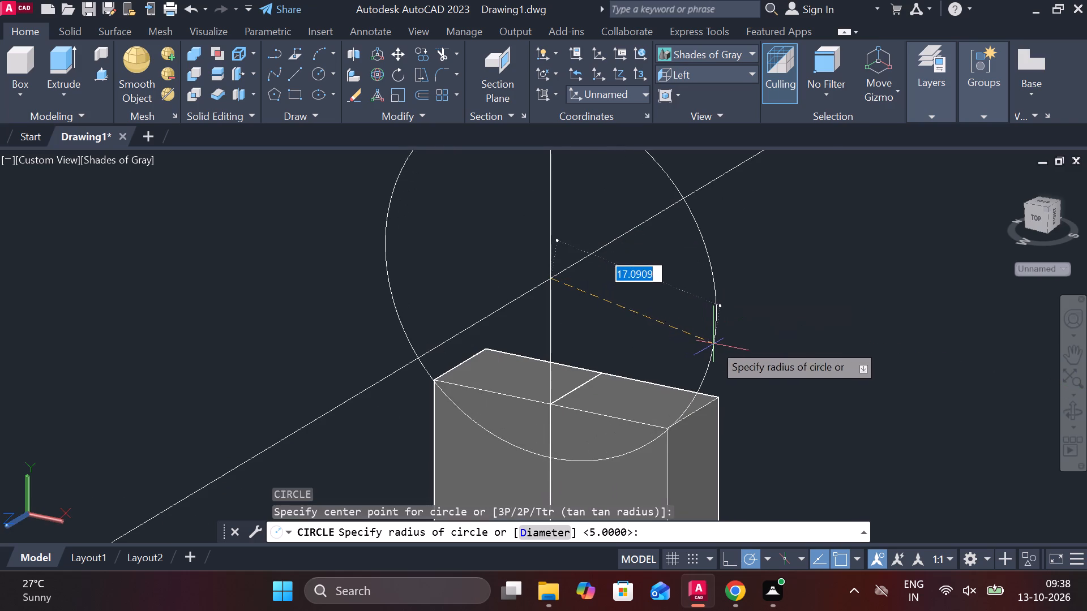
type("d")
key("space")
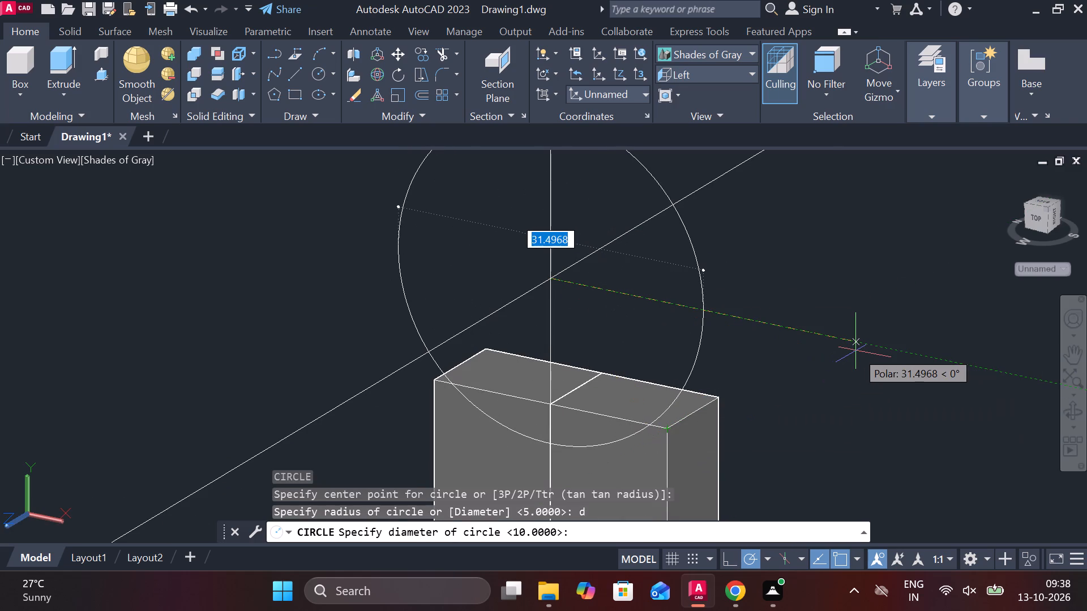
type("24")
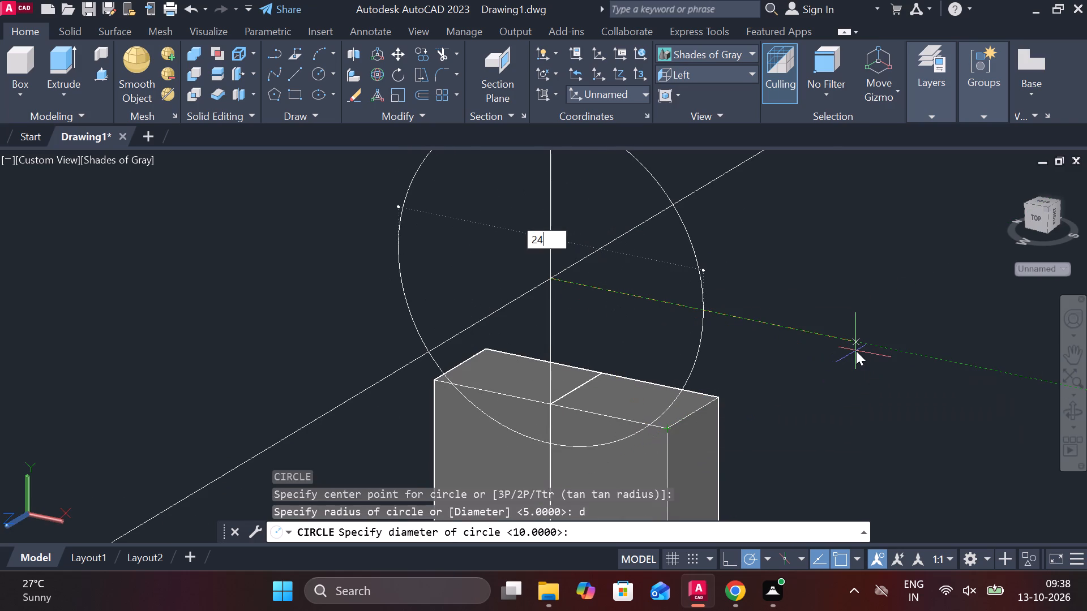
key("space")
Draw vertical lines upward from both ends of the shorter arm's top edge, running past the circle's sides.
key("l")
key("Return")
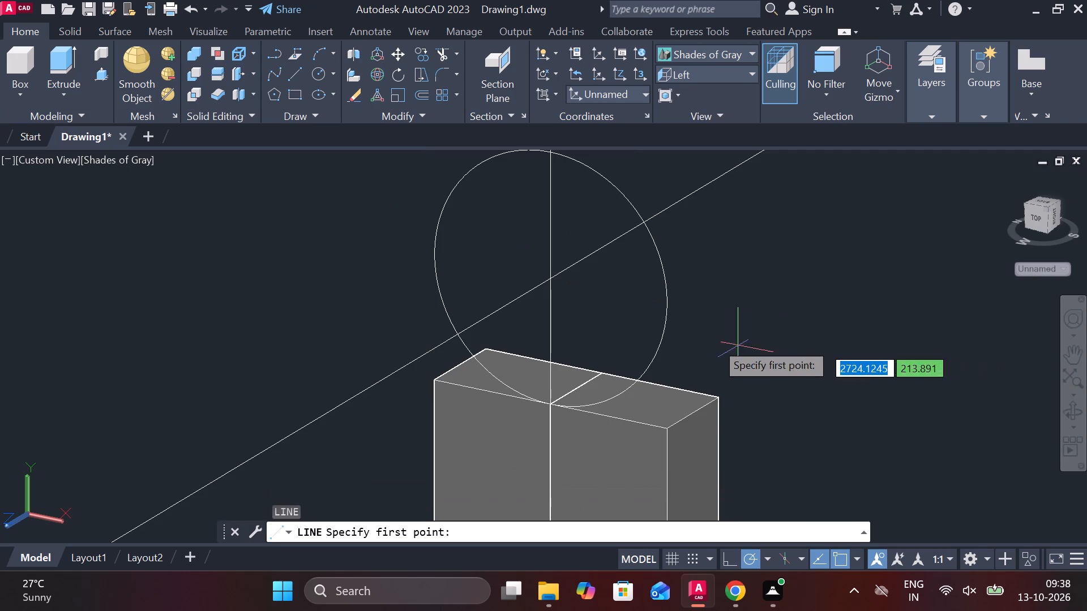
left_click(669, 424)
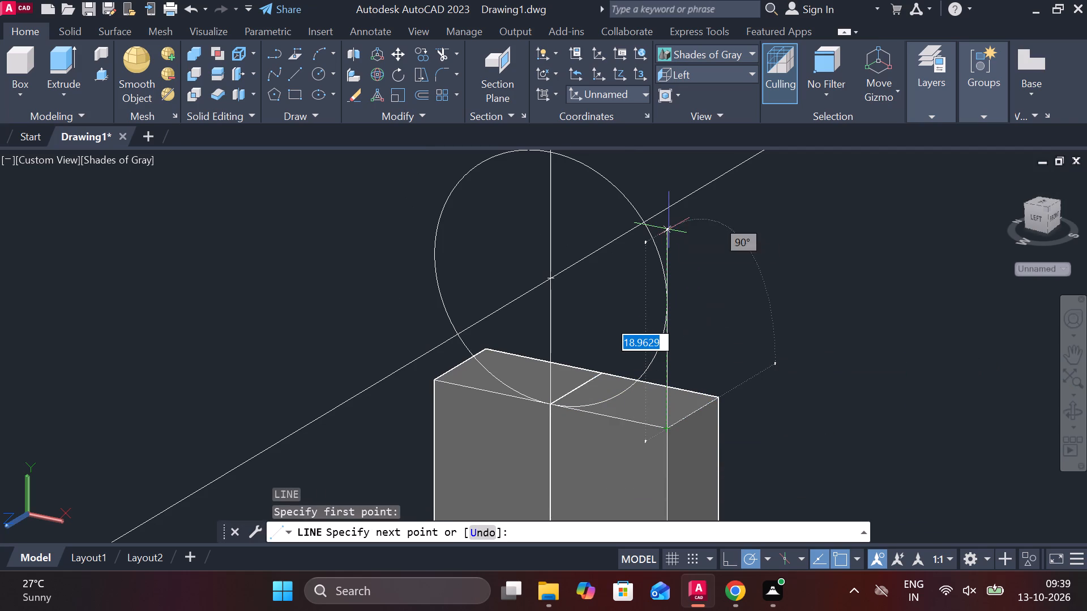
left_click(669, 230)
key("Escape")
key("l")
key("Return")
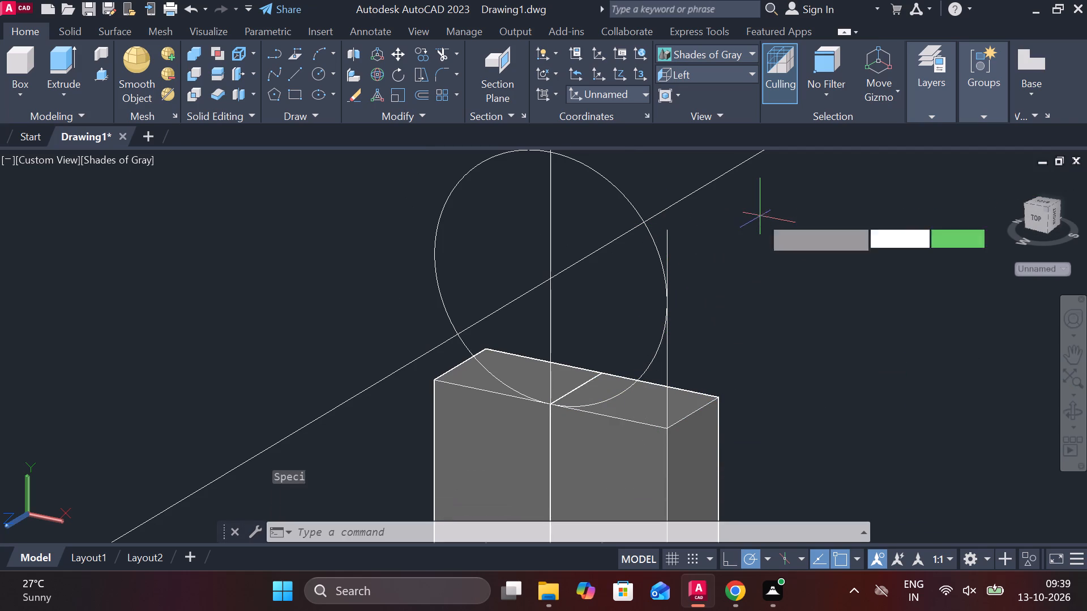
left_click(436, 373)
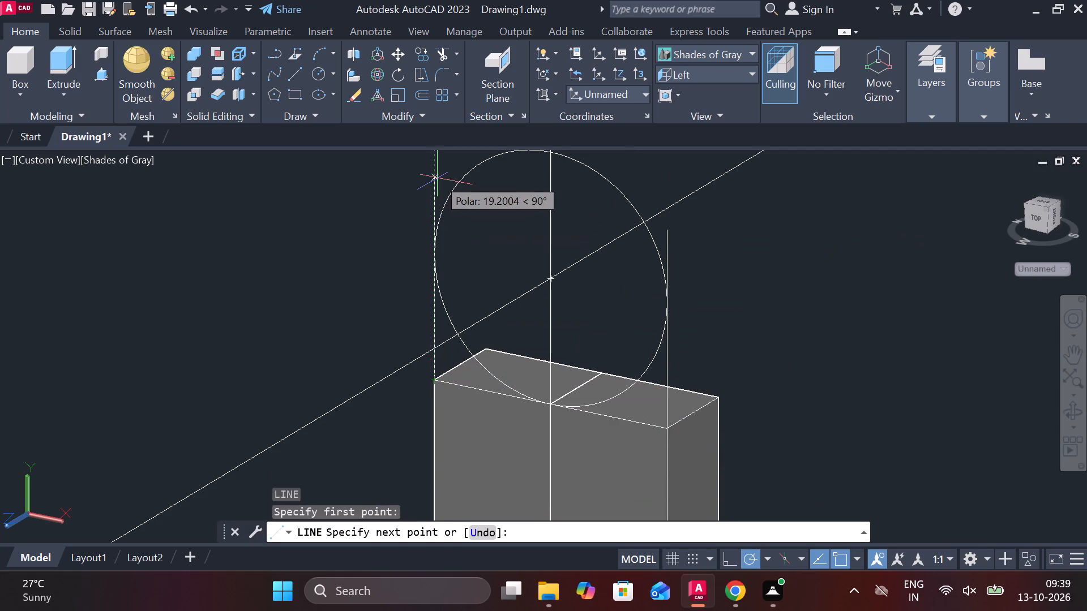
left_click(438, 178)
key("Escape")
Trim the circle's lower half and the side lines' excess above the tangent points, leaving a round-topped outline.
type("tr")
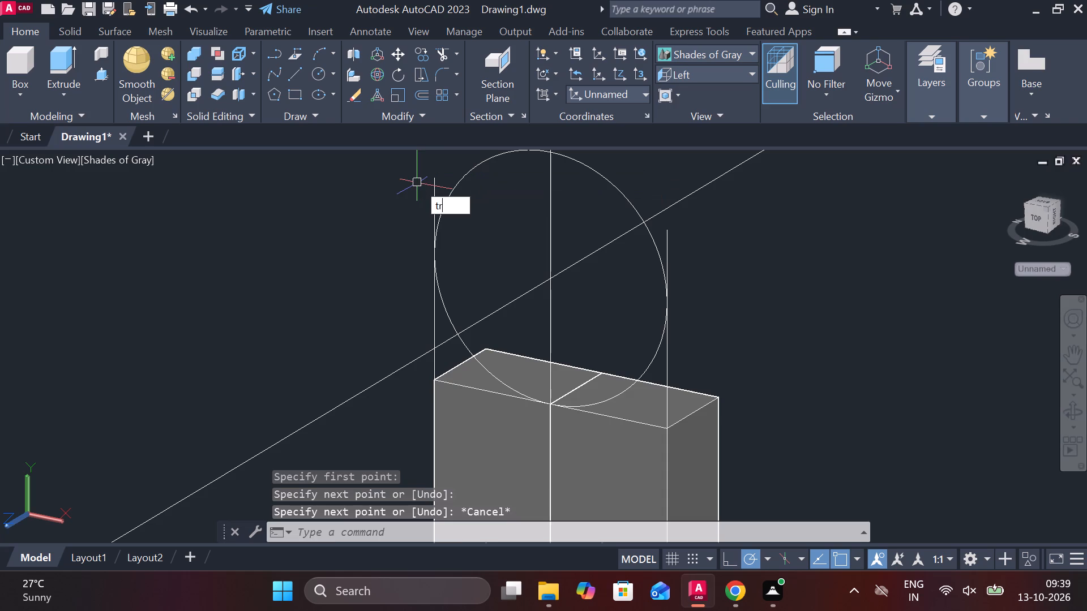
key("space")
left_click(437, 180)
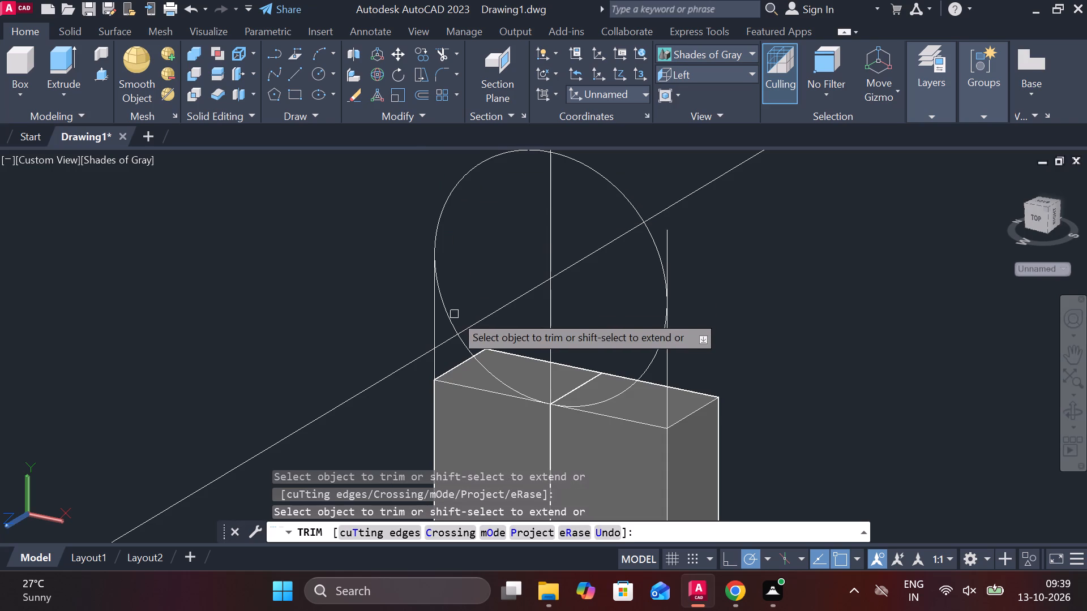
left_click(450, 311)
left_click(626, 389)
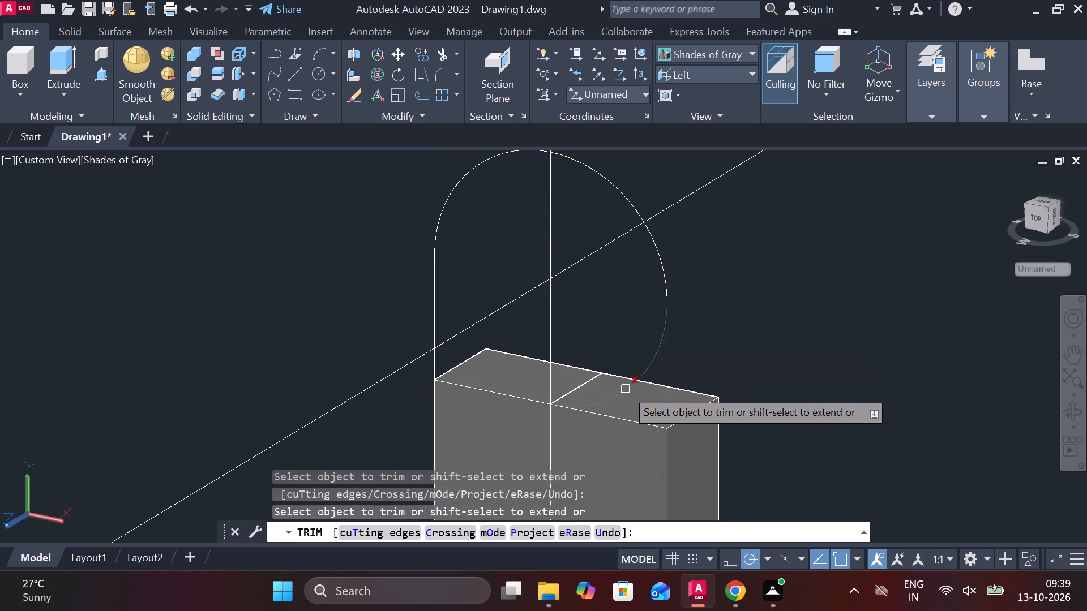
left_click(669, 233)
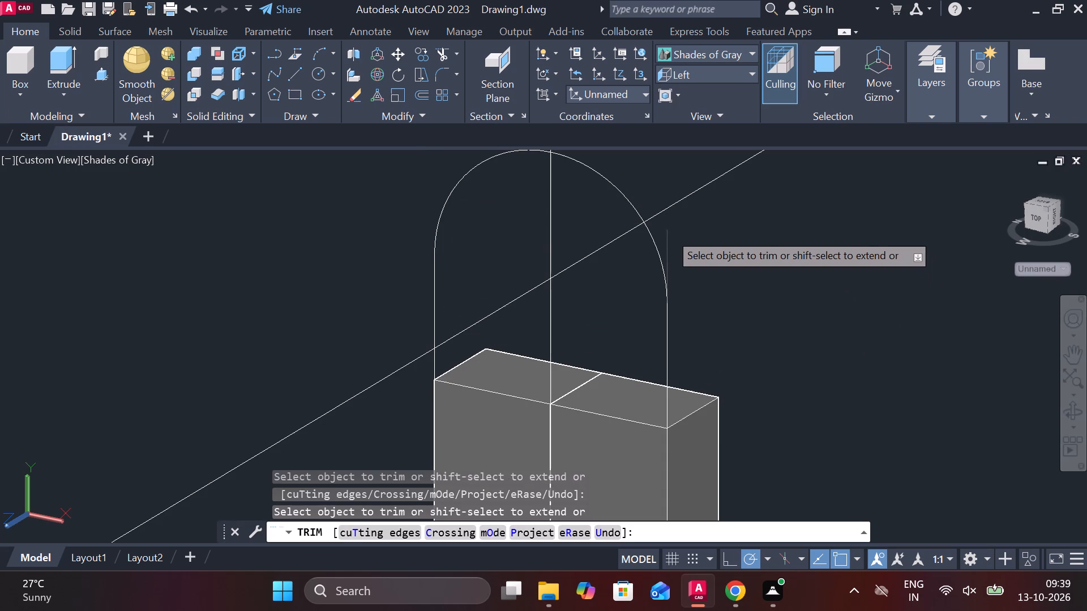
key("Escape")
Erase the long bore-axis construction line.
left_click(588, 256)
type("e")
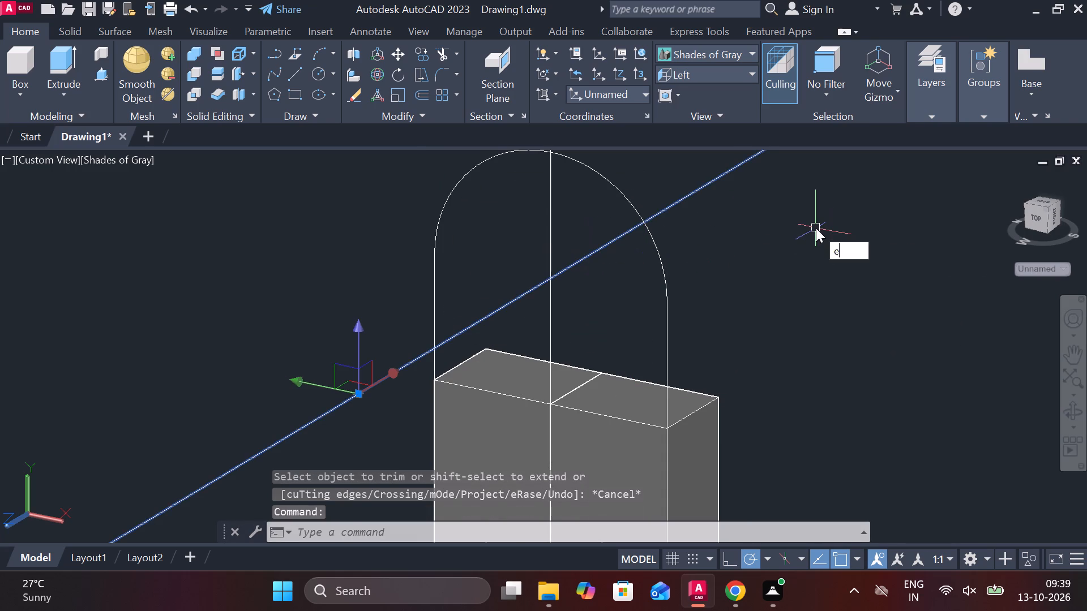
key("space")
Close the round-topped outline with a 24 long line along the shorter arm's top edge.
key("l")
key("Return")
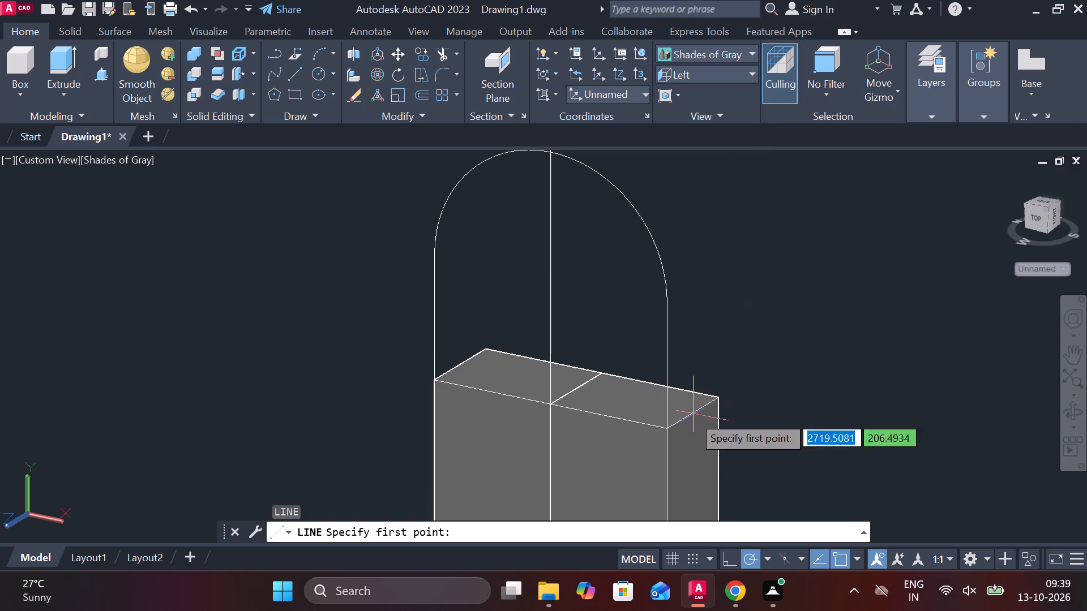
left_click(669, 429)
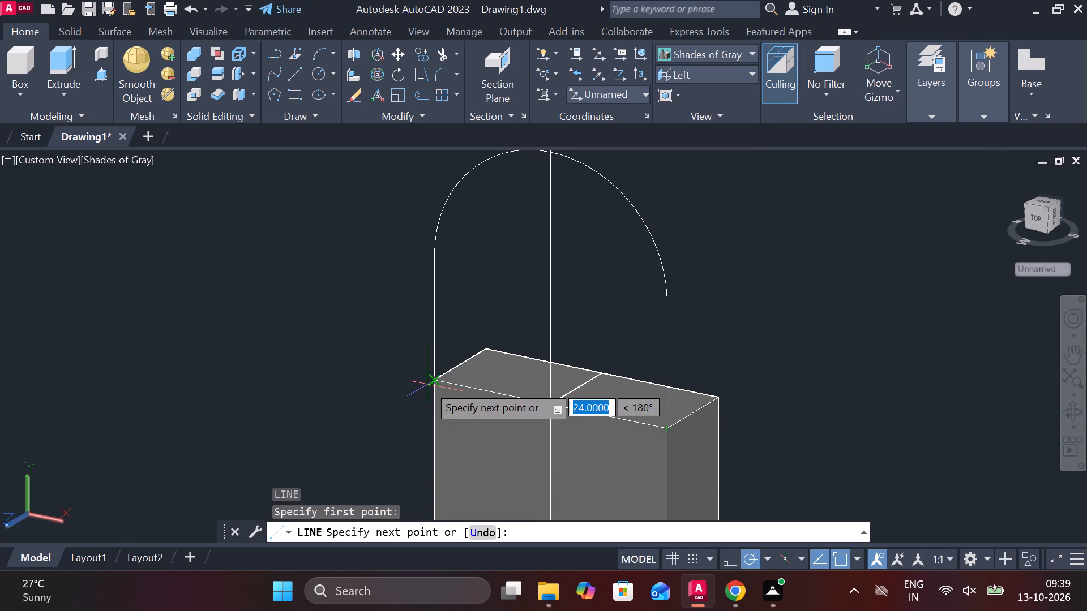
left_click(436, 377)
key("Escape")
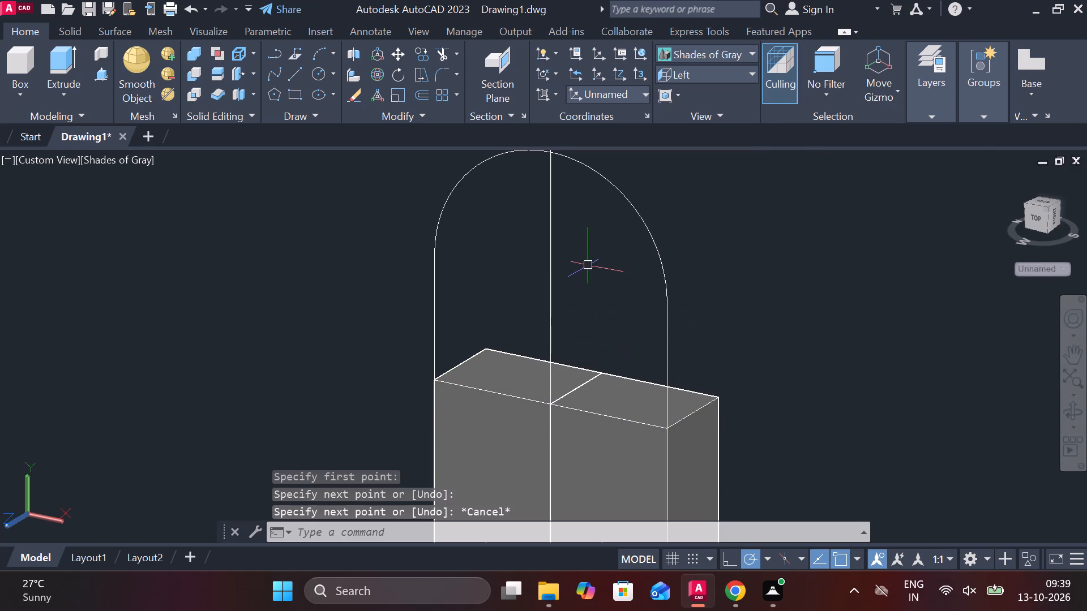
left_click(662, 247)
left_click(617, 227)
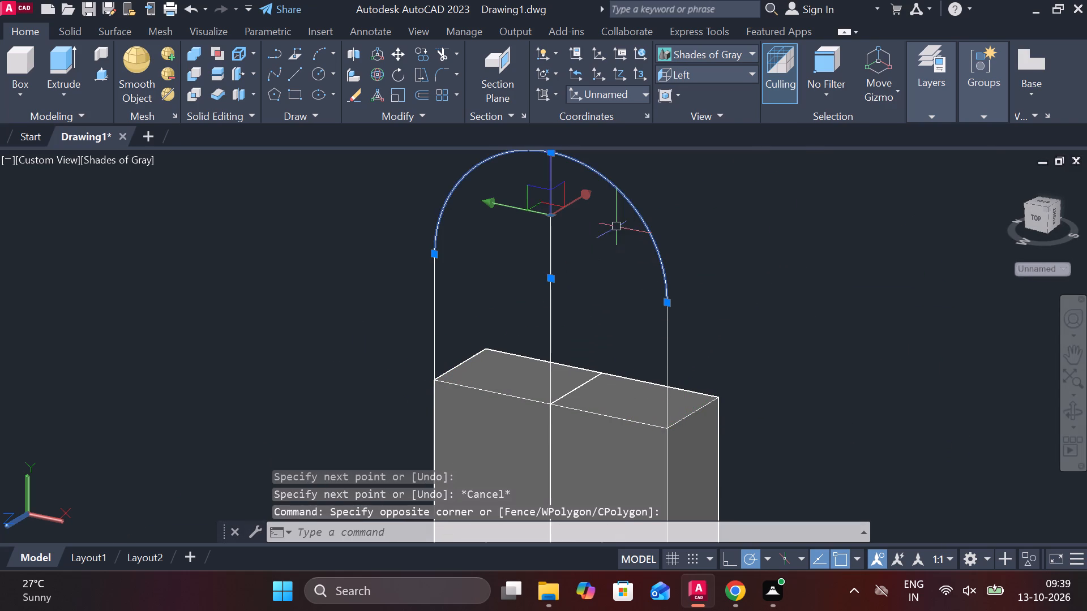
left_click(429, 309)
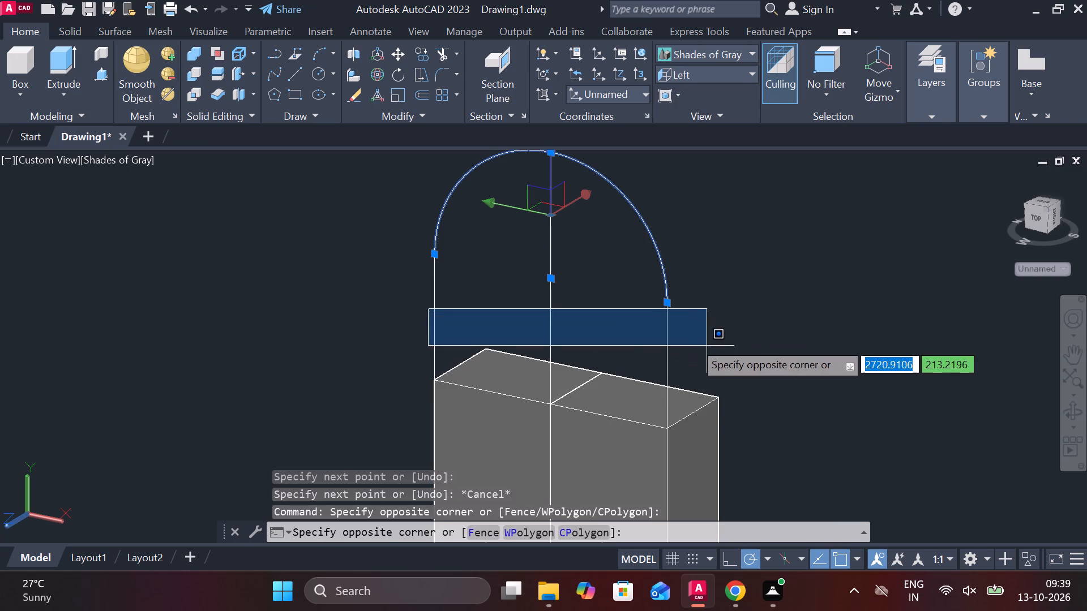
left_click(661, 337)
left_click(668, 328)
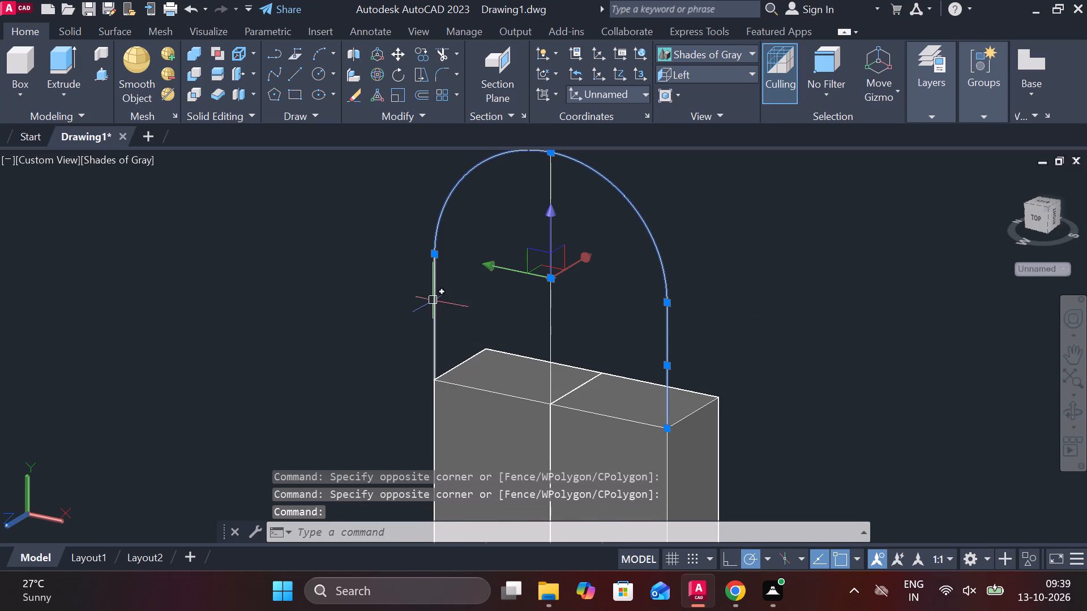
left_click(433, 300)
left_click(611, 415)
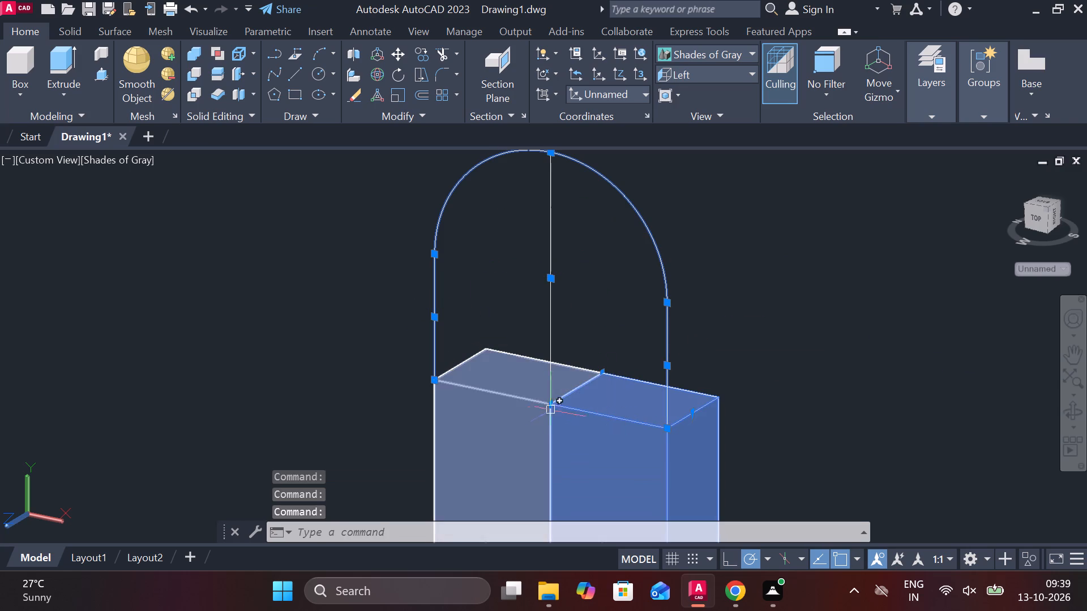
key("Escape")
Switch to the 2D Wireframe style and join the arc, both side lines and base line into one closed outline.
left_click(695, 58)
left_click(708, 96)
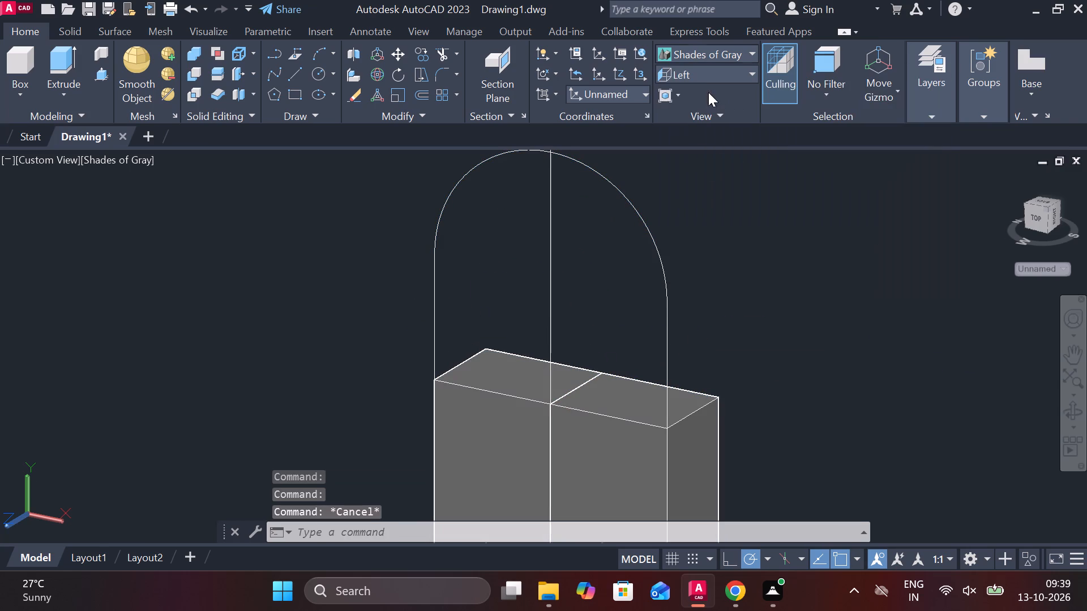
left_click(633, 420)
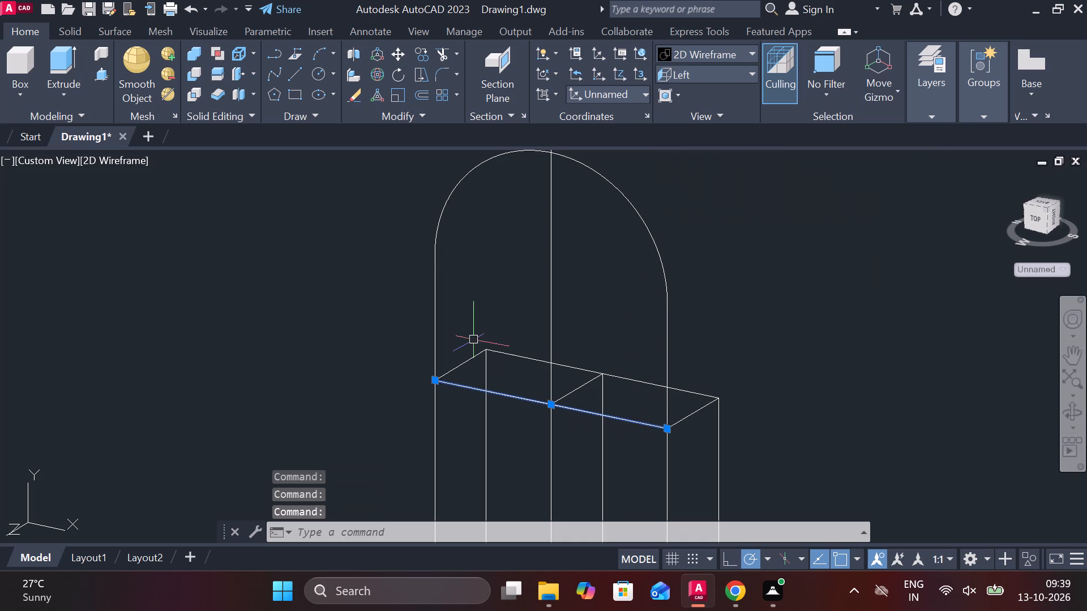
left_click(438, 292)
left_click(450, 199)
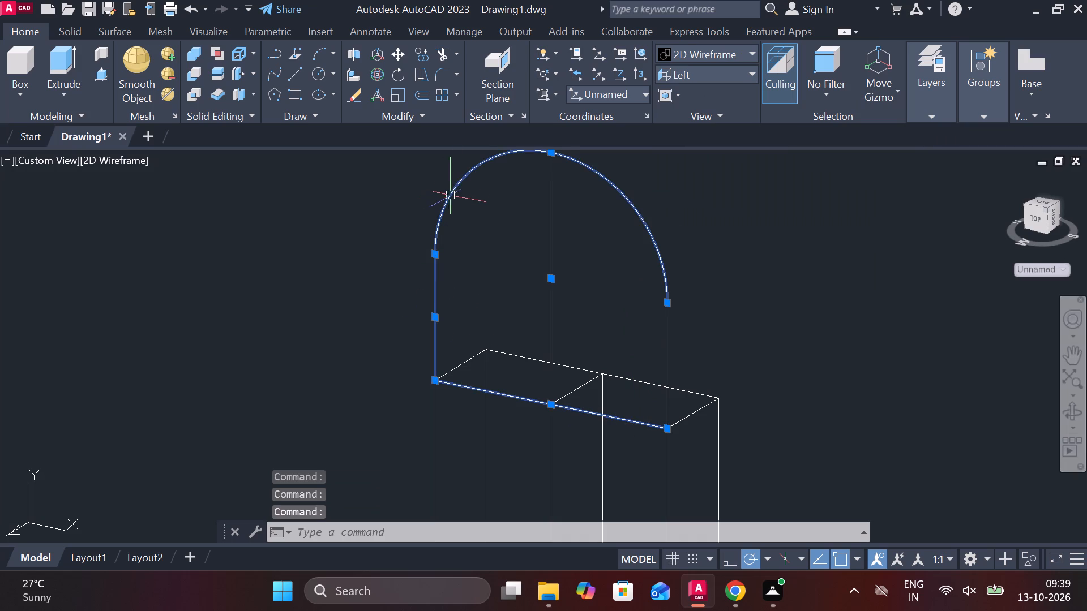
left_click(667, 350)
key("j")
key("Return")
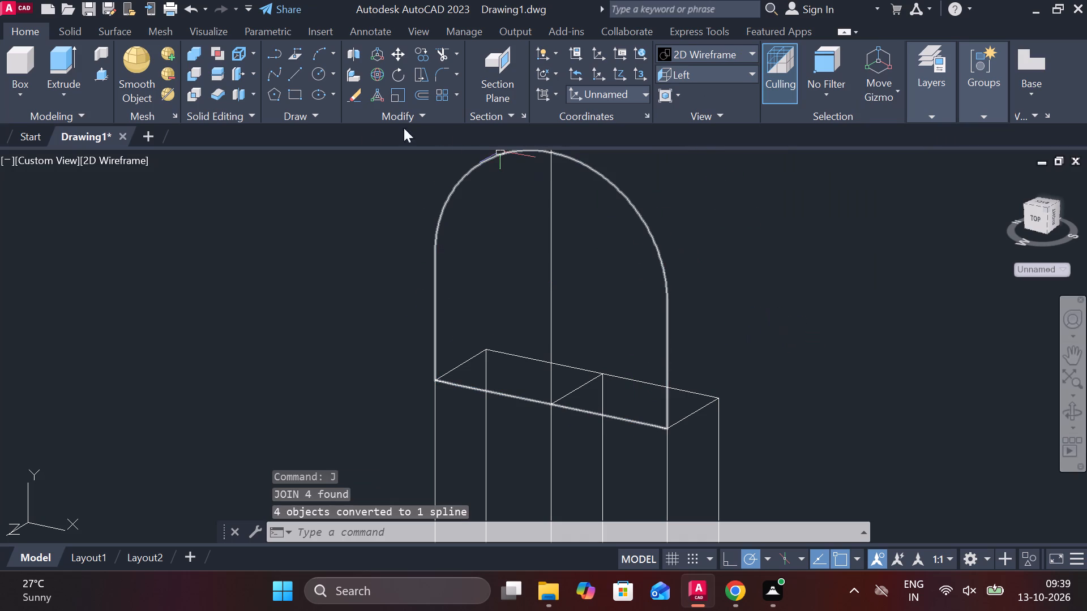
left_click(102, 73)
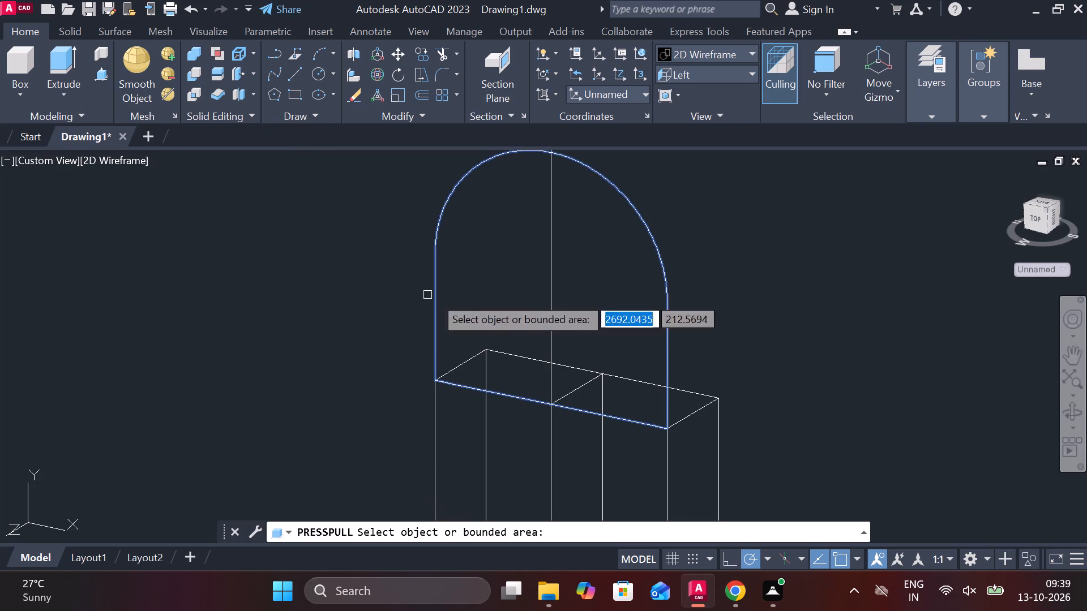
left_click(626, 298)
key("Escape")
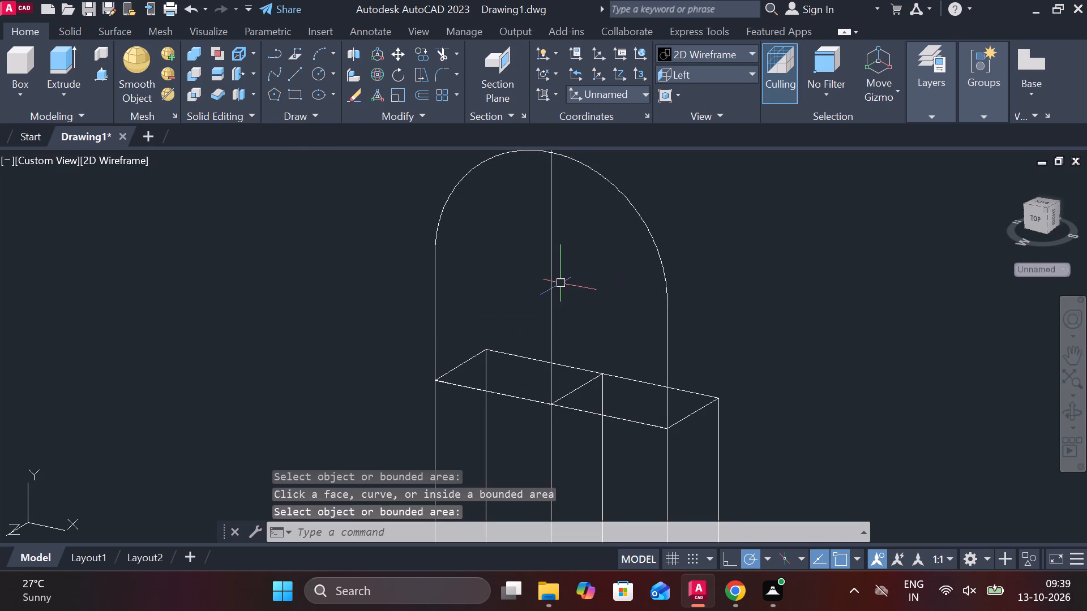
Erase the vertical construction line running through the middle of the round-topped outline.
left_click(552, 267)
type("e")
key("space")
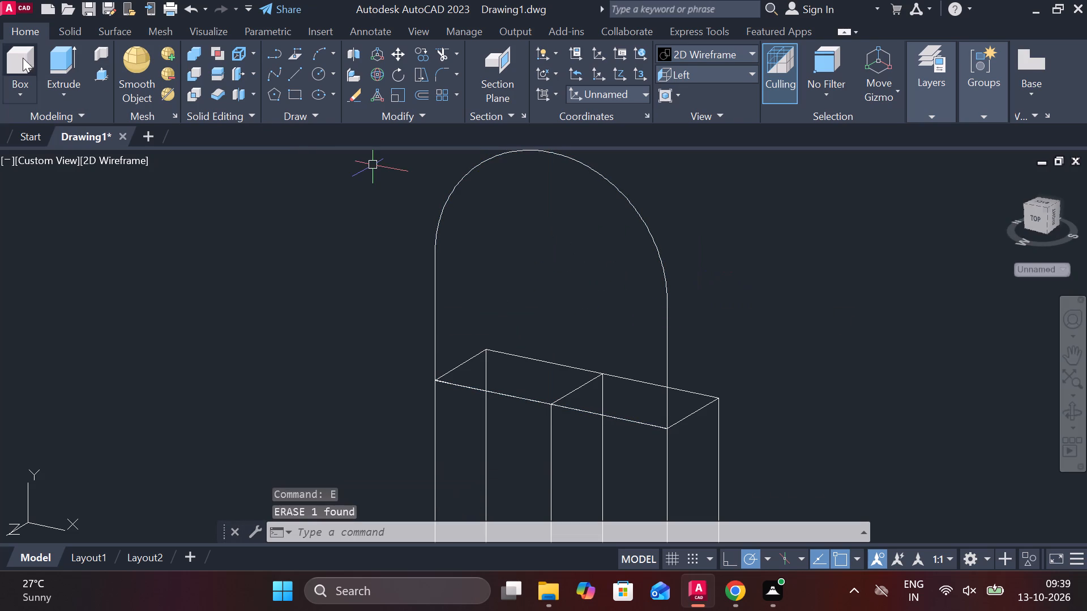
Presspull the joined round-topped outline 9 deep, ending at the far corner of the shorter arm's top face.
left_click(95, 78)
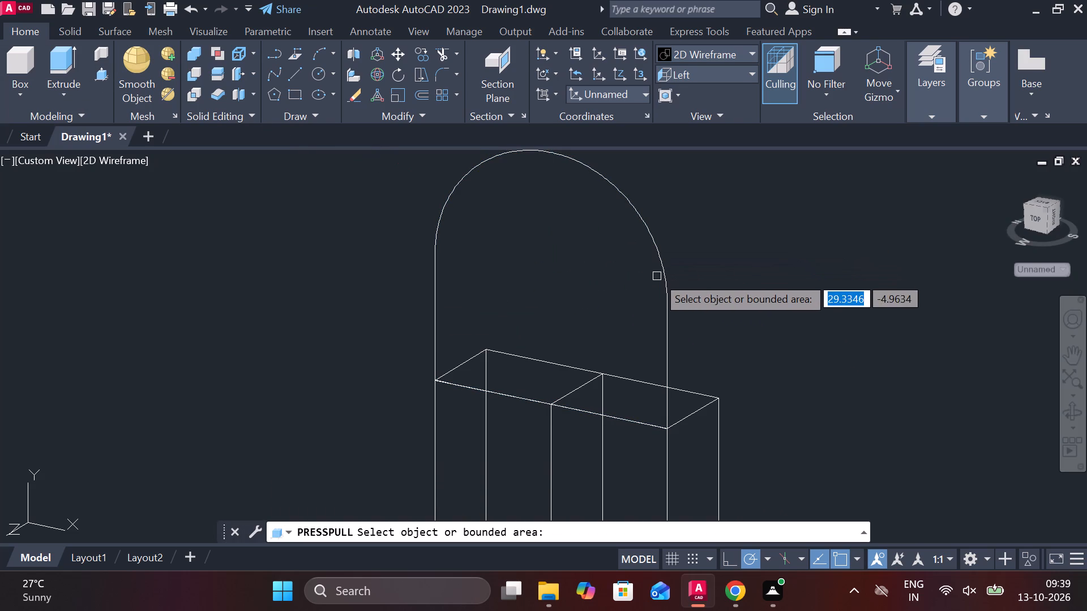
left_click(627, 319)
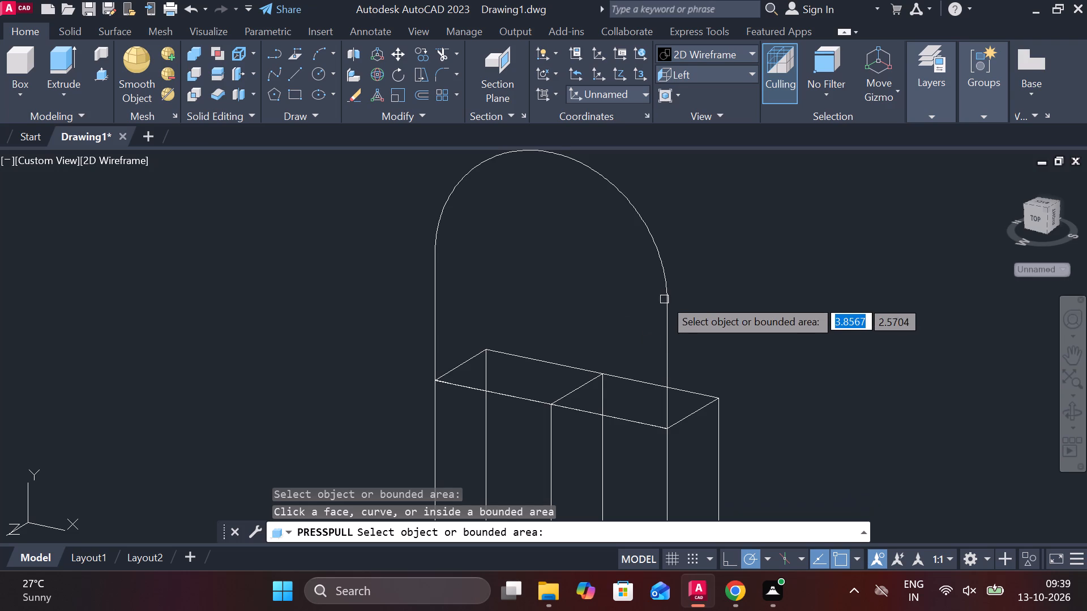
left_click(665, 297)
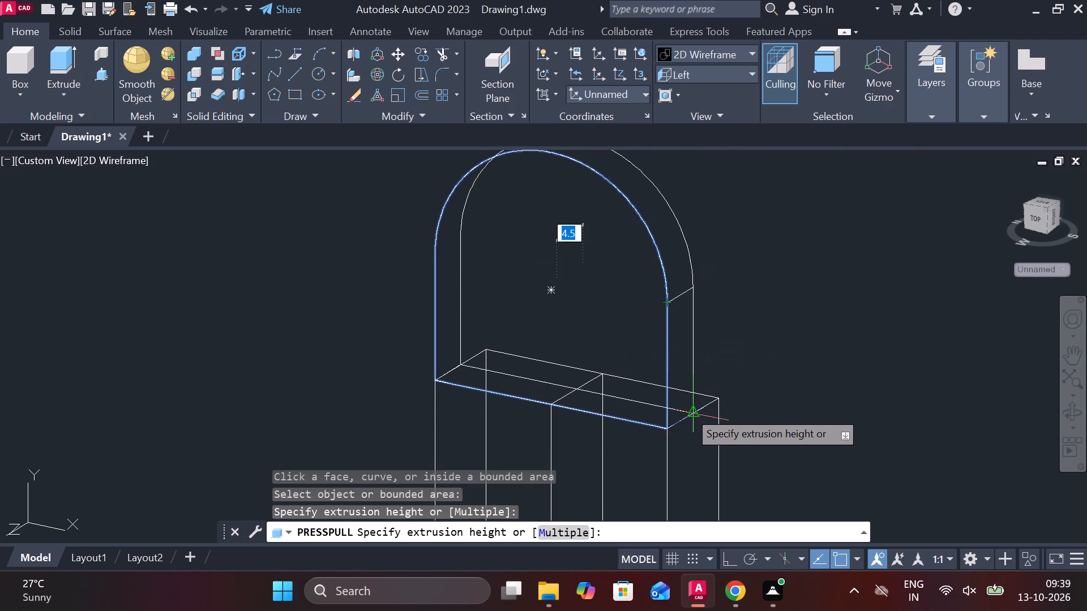
left_click(718, 399)
key("Escape")
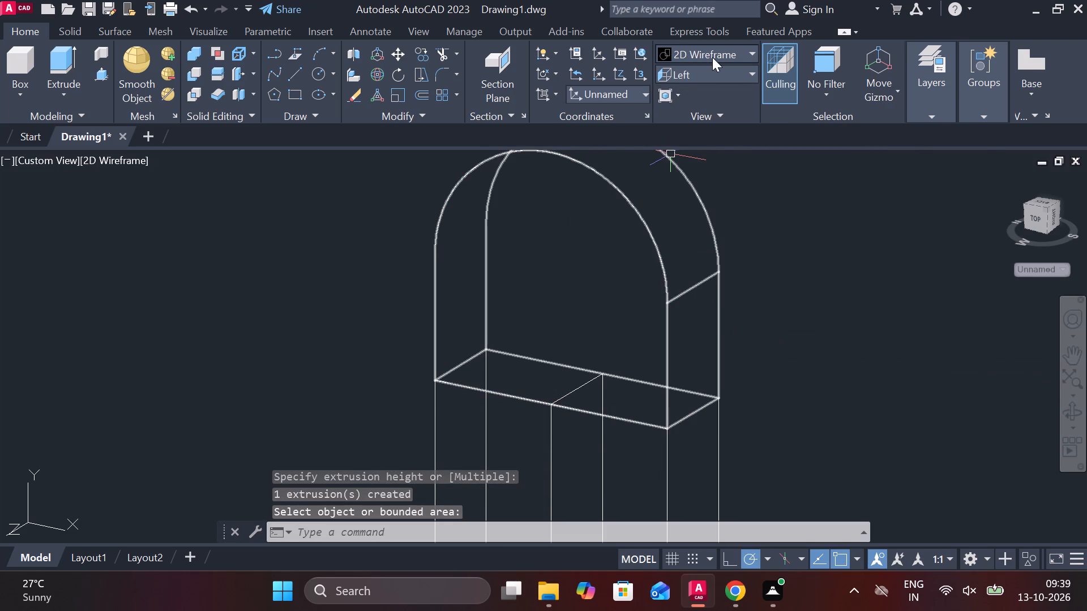
Set the visual style to Shades of Gray.
left_click(712, 57)
left_click(835, 150)
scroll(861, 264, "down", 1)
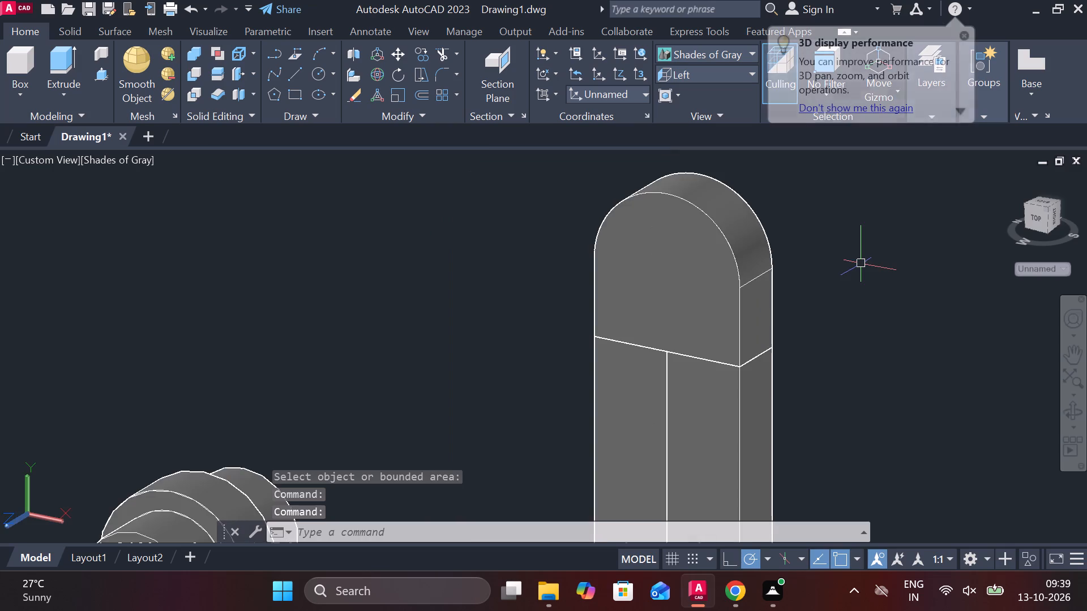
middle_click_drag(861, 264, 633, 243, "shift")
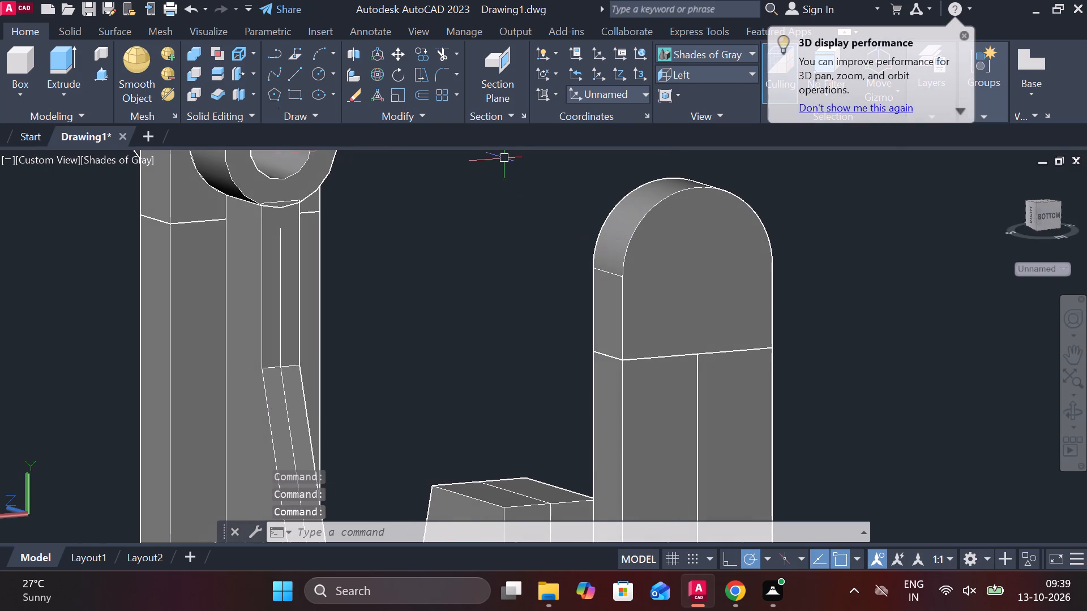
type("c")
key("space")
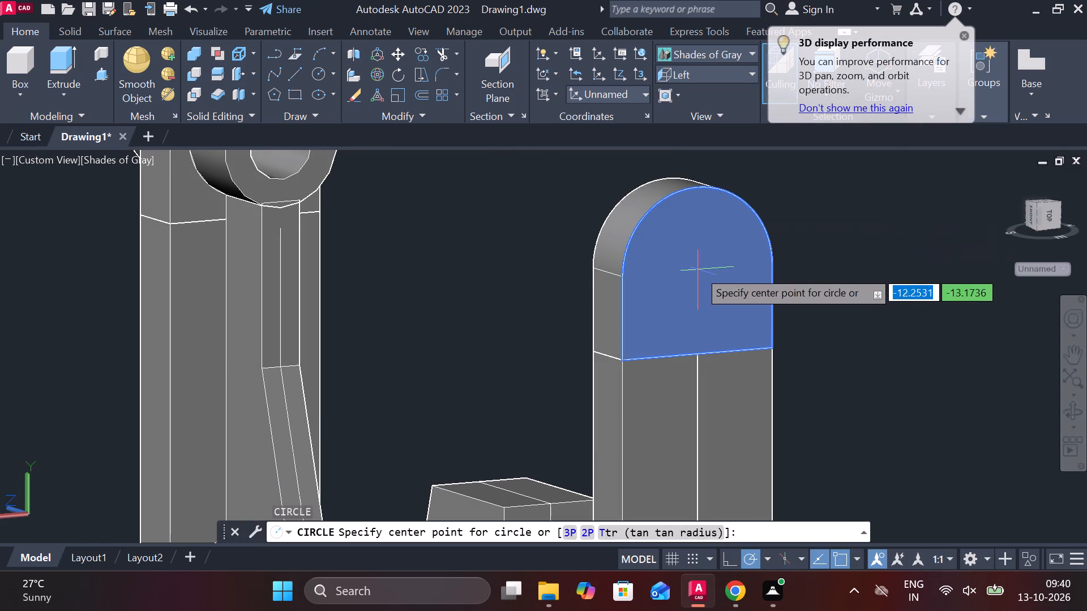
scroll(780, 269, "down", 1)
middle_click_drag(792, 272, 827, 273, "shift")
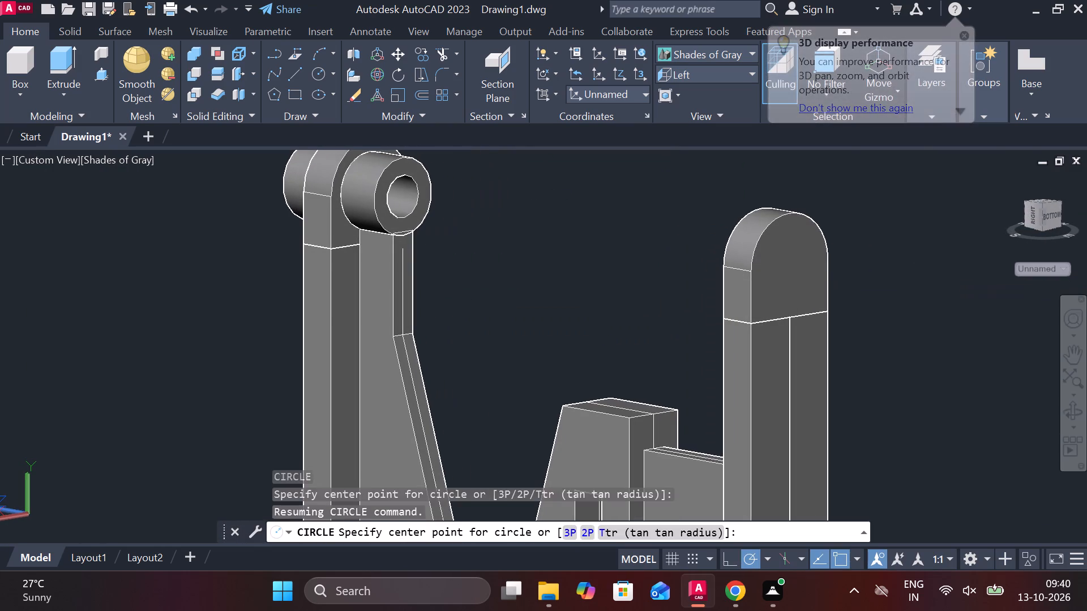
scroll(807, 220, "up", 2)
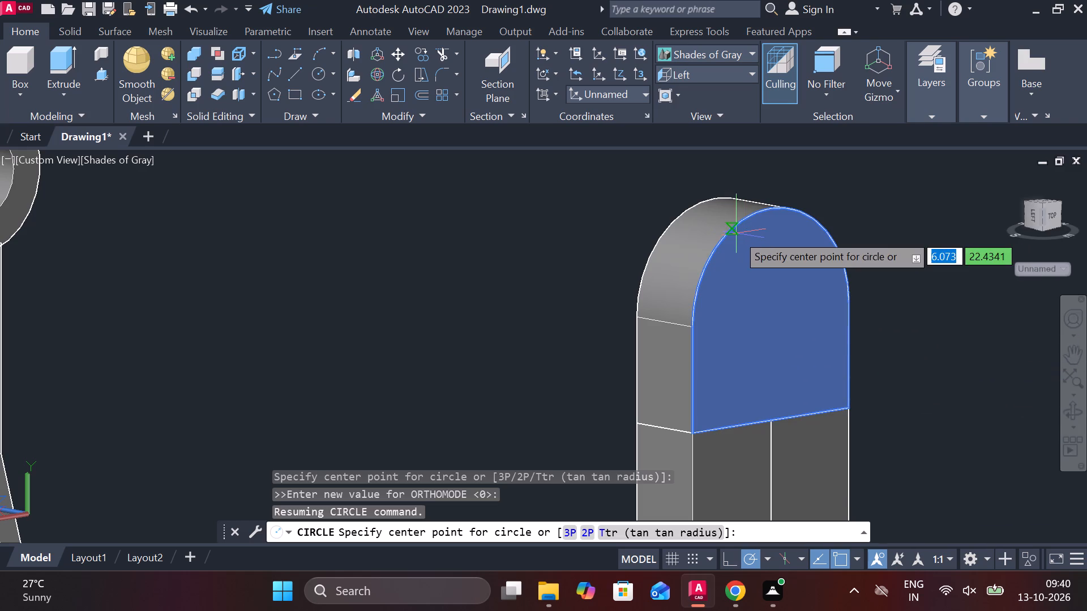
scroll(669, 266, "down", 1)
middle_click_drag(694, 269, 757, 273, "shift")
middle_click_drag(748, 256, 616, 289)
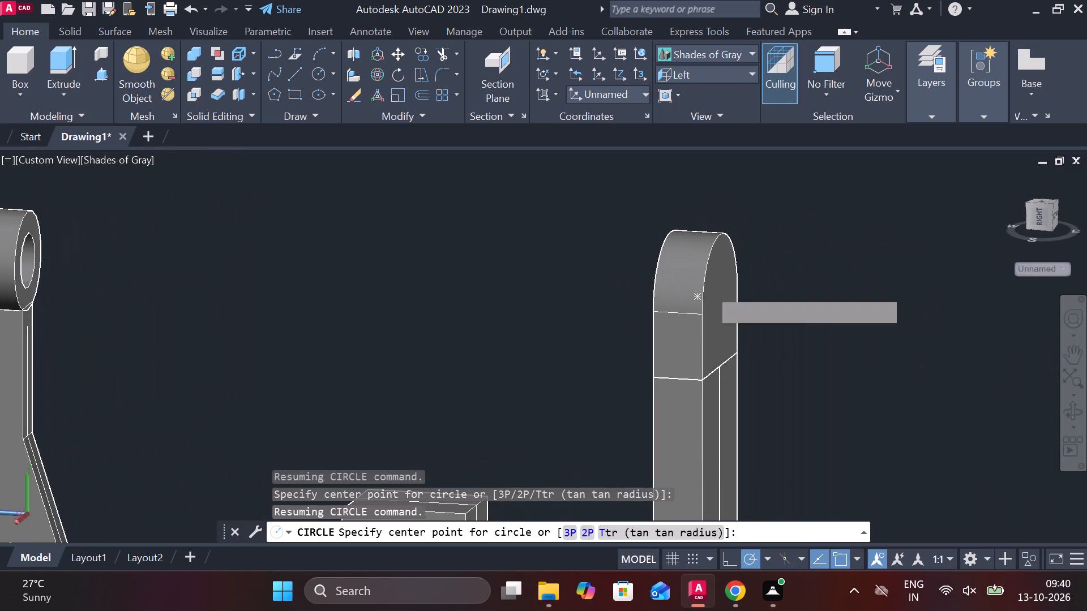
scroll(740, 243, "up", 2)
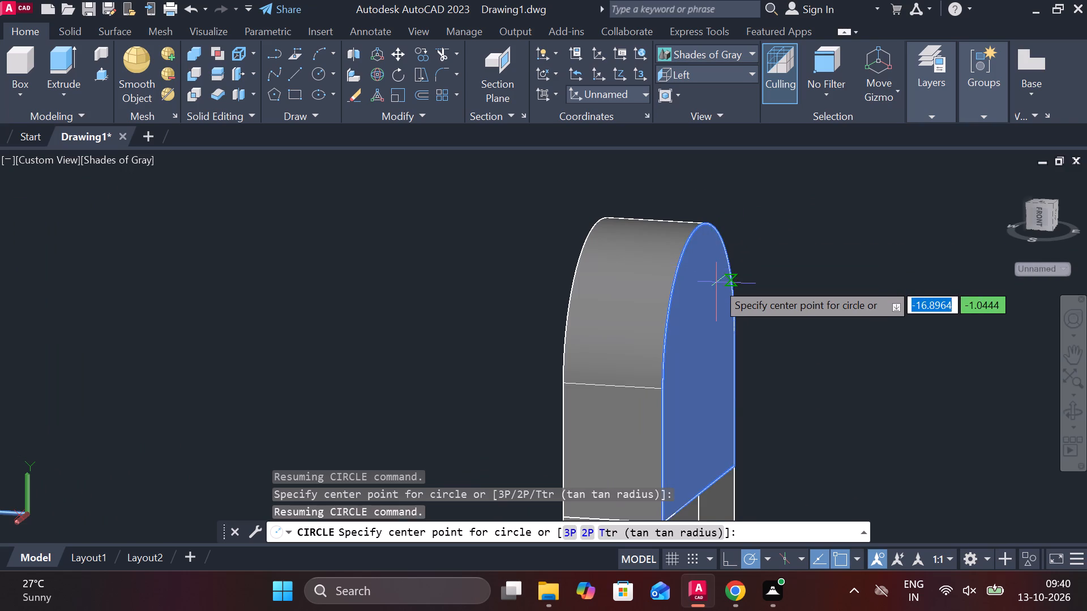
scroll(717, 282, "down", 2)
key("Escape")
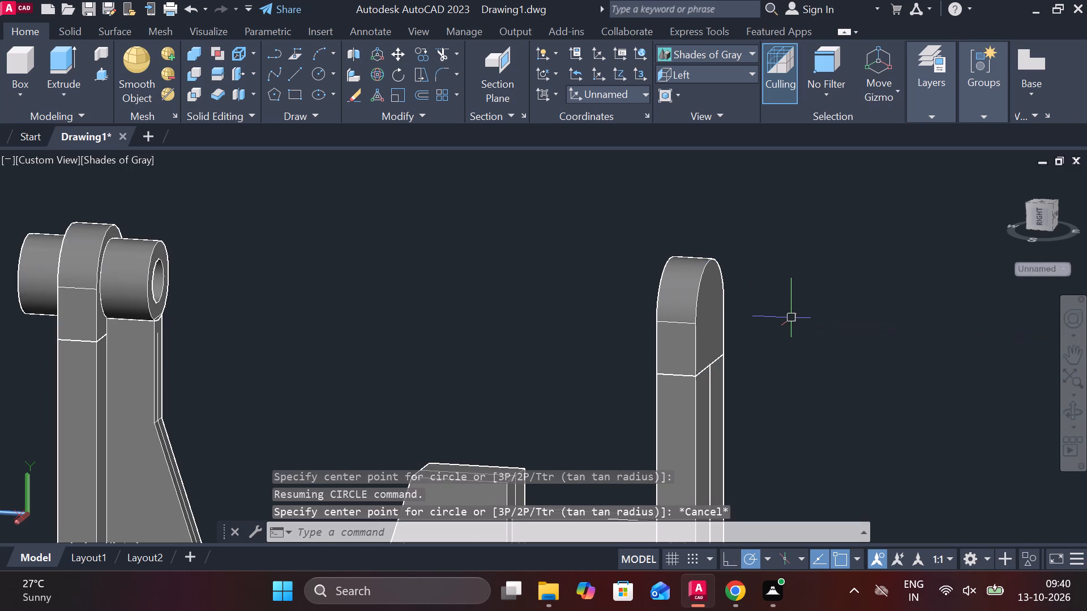
Draw a 12 long vertical line upward from the midpoint of the rounded top's lower edge on its outer face.
scroll(791, 319, "down", 1)
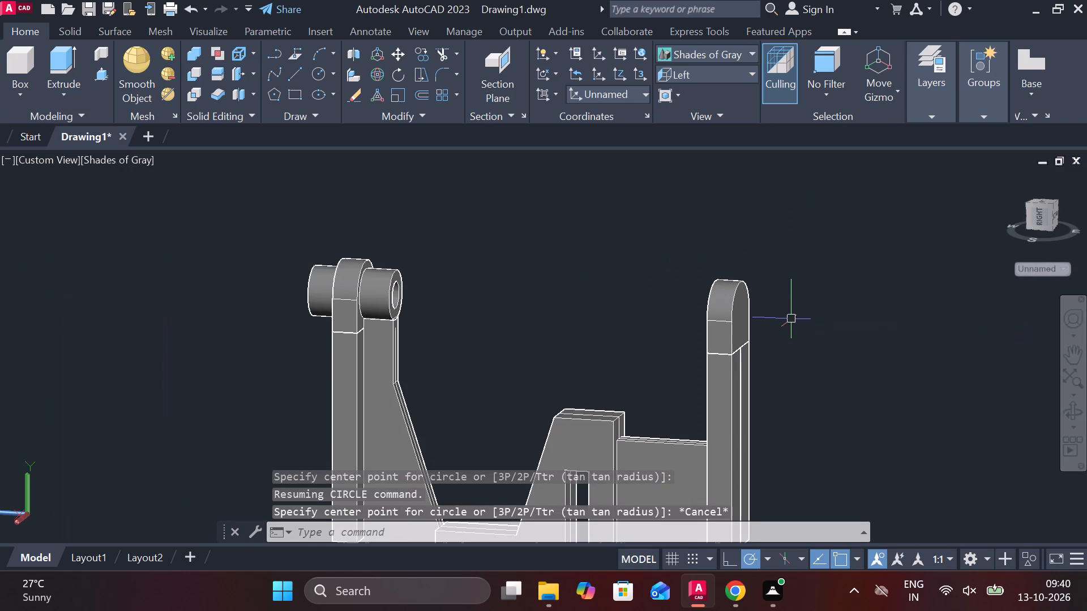
key("l")
key("Return")
scroll(791, 319, "up", 1)
middle_click_drag(791, 320, 721, 322)
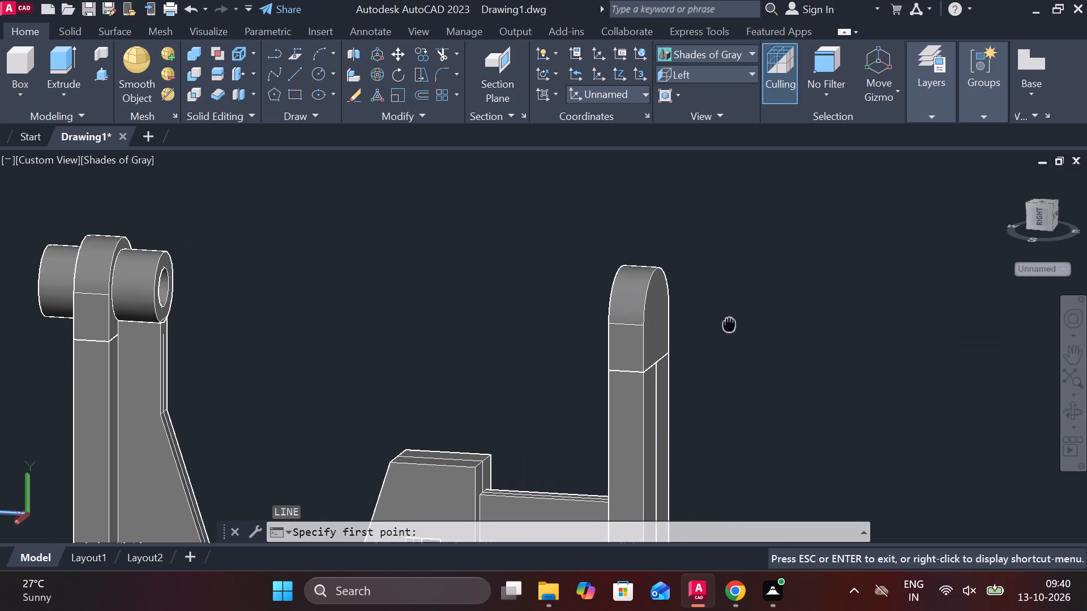
middle_click_drag(721, 322, 714, 322)
scroll(713, 322, "up", 1, "shift")
scroll(715, 322, "up", 1)
middle_click_drag(715, 325, 678, 330, "shift")
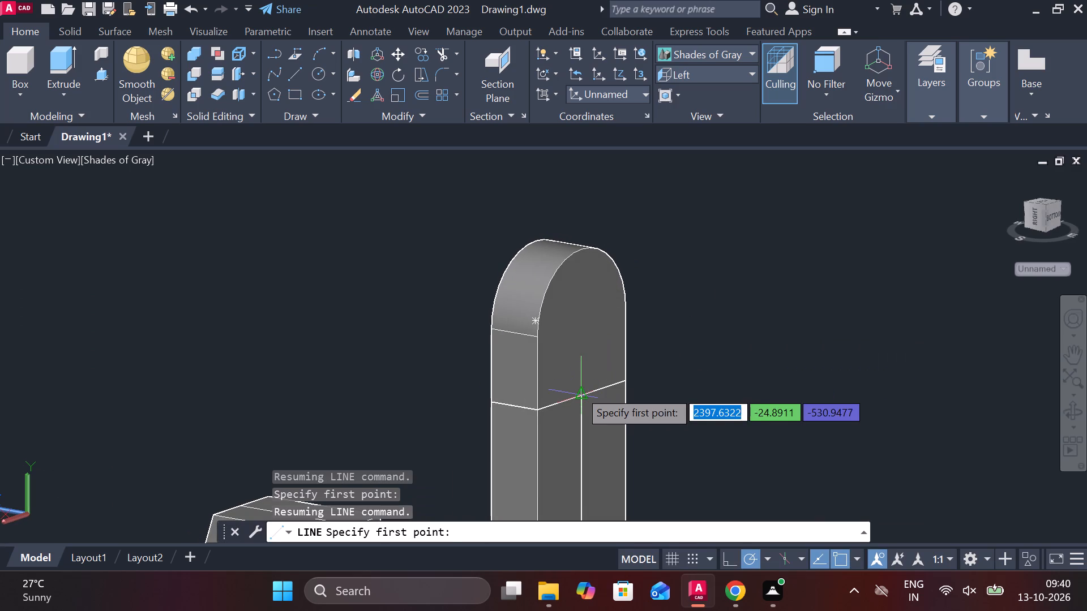
left_click(579, 390)
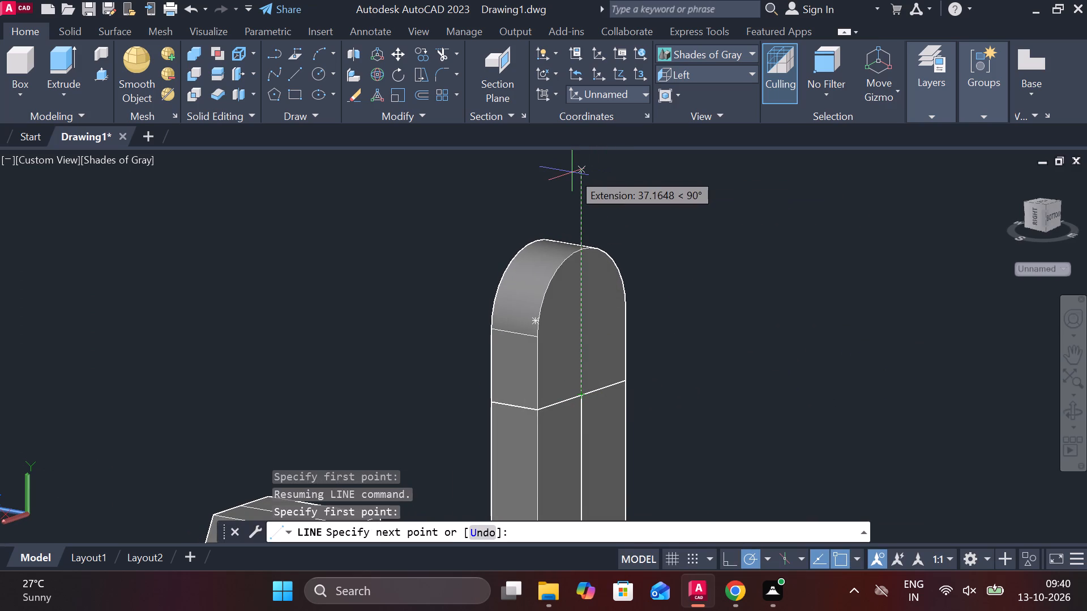
type("12")
key("space")
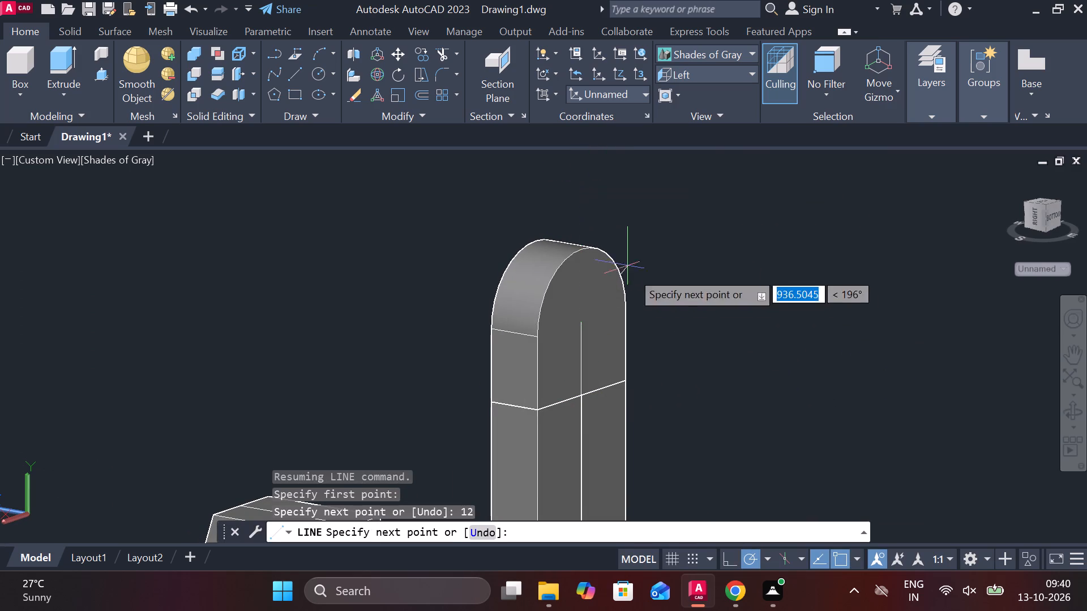
key("Escape")
Draw an 18 diameter circle on the rounded top's face, centred on the upper end of the 12 long line.
type("c")
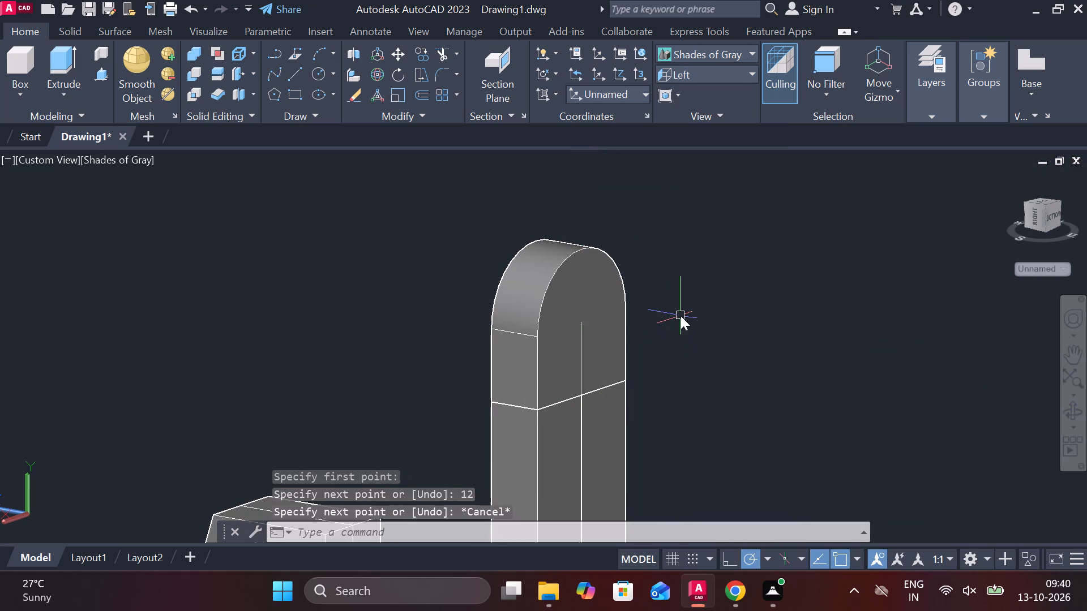
key("space")
left_click(581, 320)
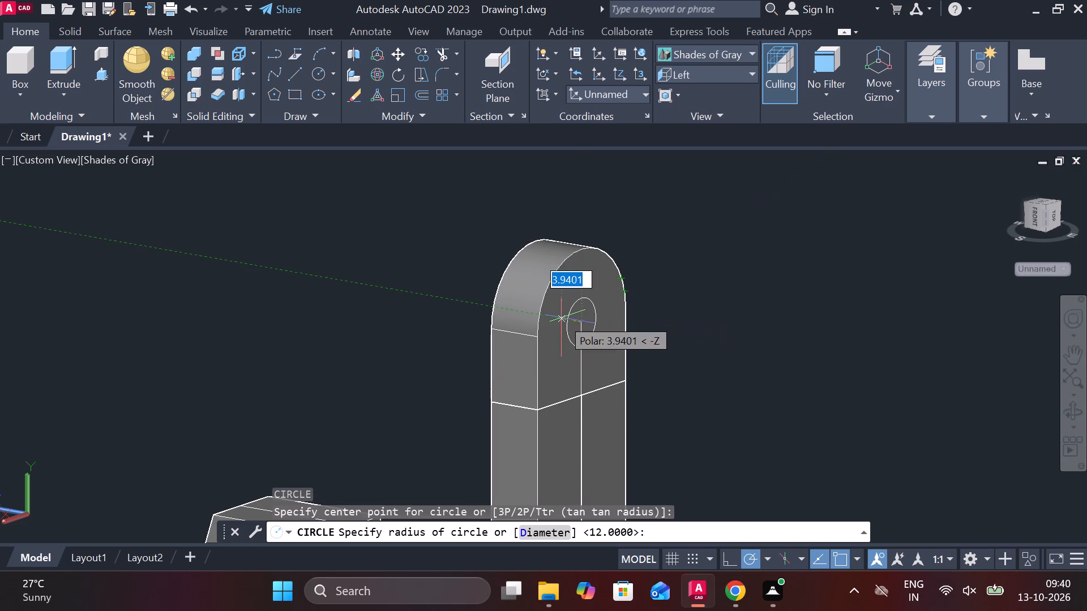
type("d")
key("space")
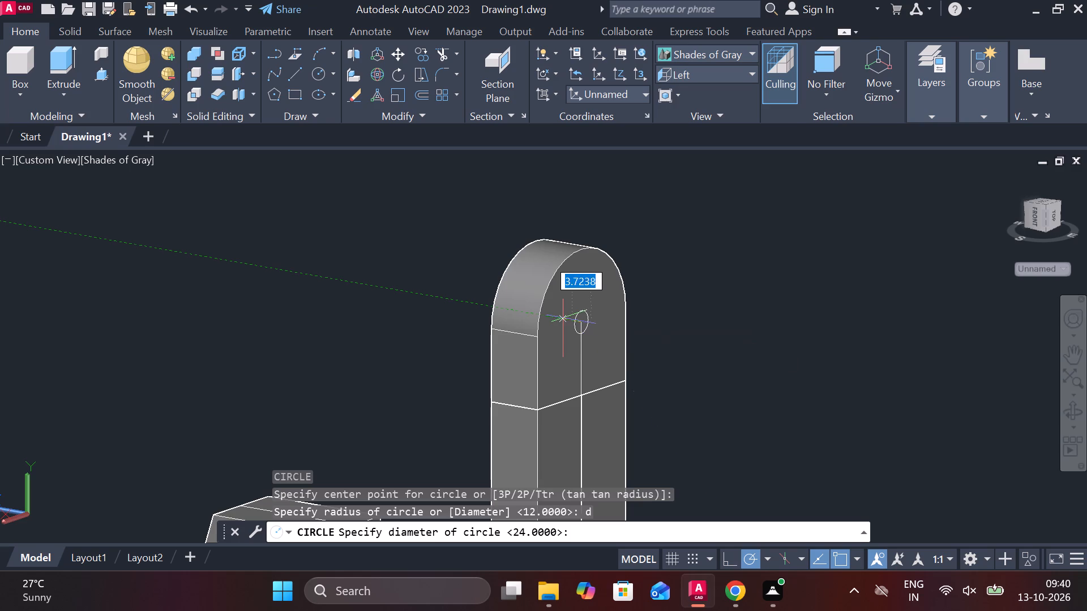
type("d")
key("space")
type("18")
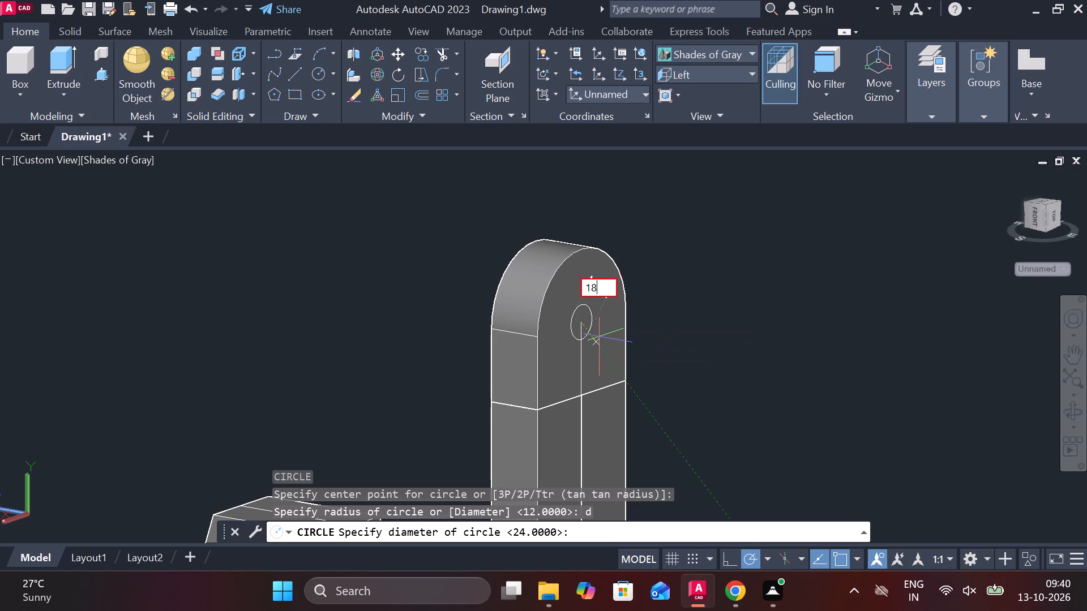
key("Return")
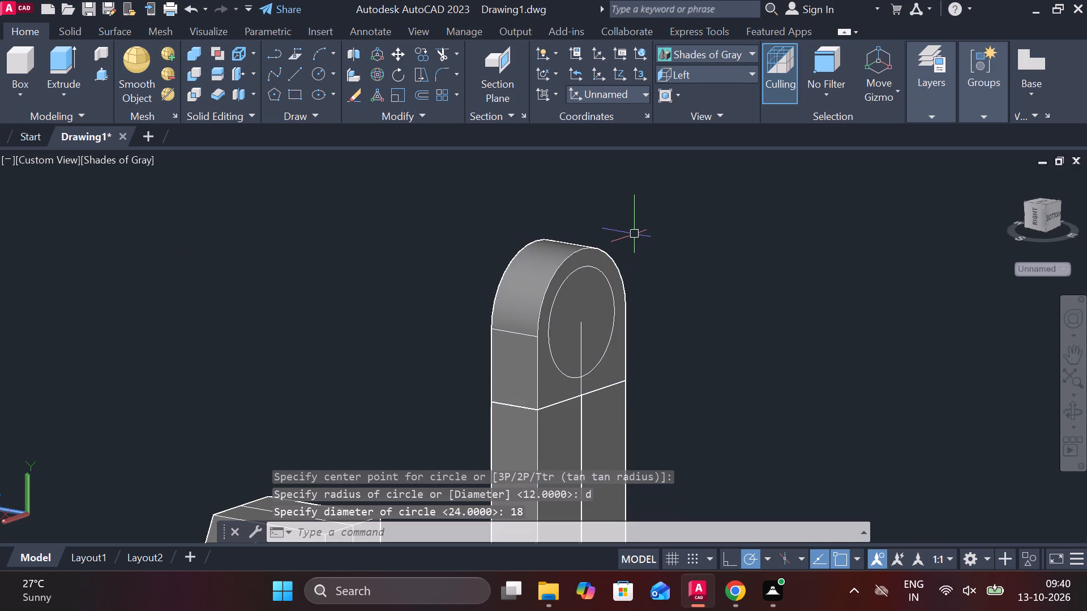
Erase the 12 long vertical construction line on the shorter arm's rounded top, using the 2D Wireframe visual style to reach it.
left_click(583, 344)
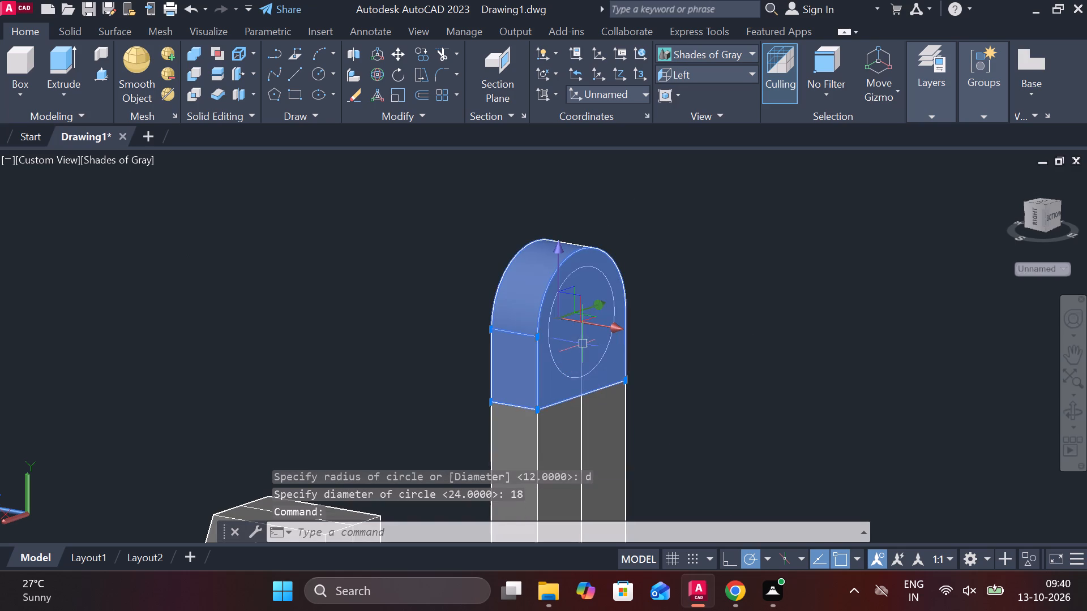
key("Escape")
left_click(673, 57)
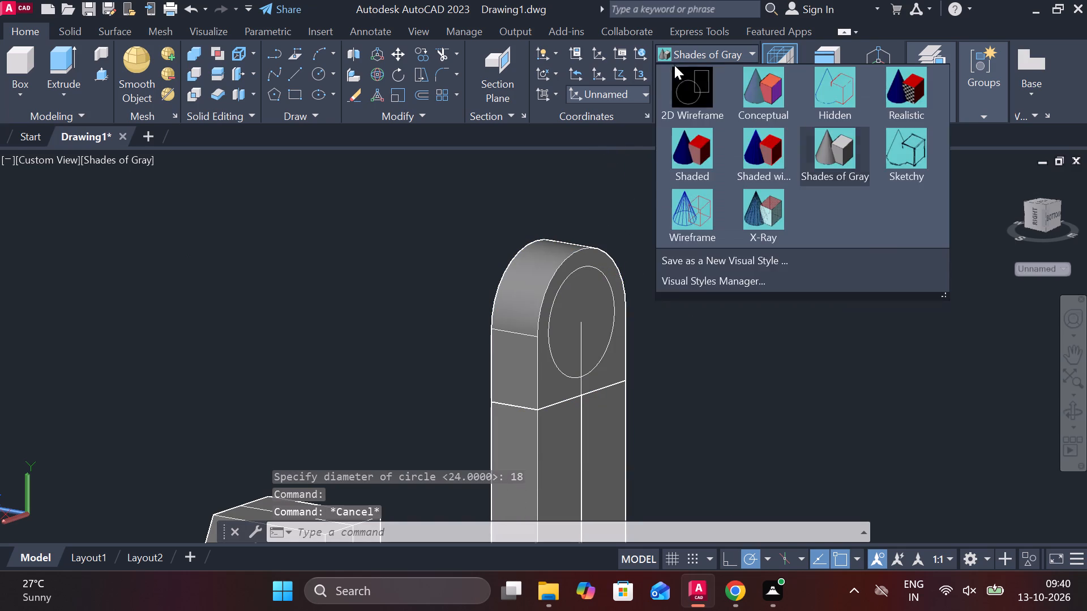
left_click(677, 73)
scroll(588, 402, "up", 2)
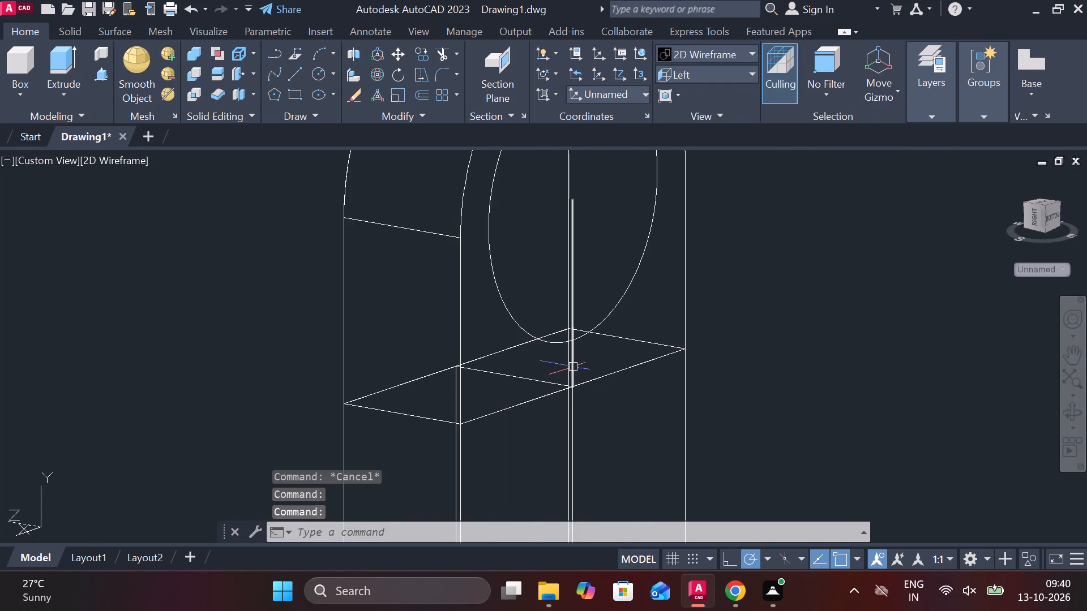
left_click(573, 364)
type("e")
key("space")
Set the visual style to Shades of Gray.
scroll(598, 132, "down", 1)
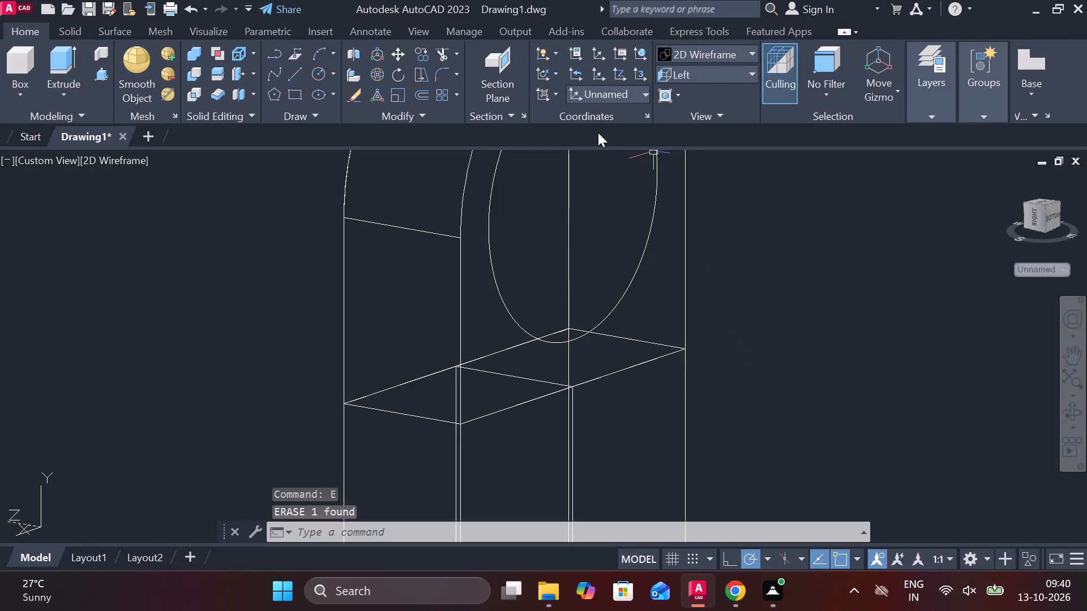
left_click(699, 57)
left_click(819, 146)
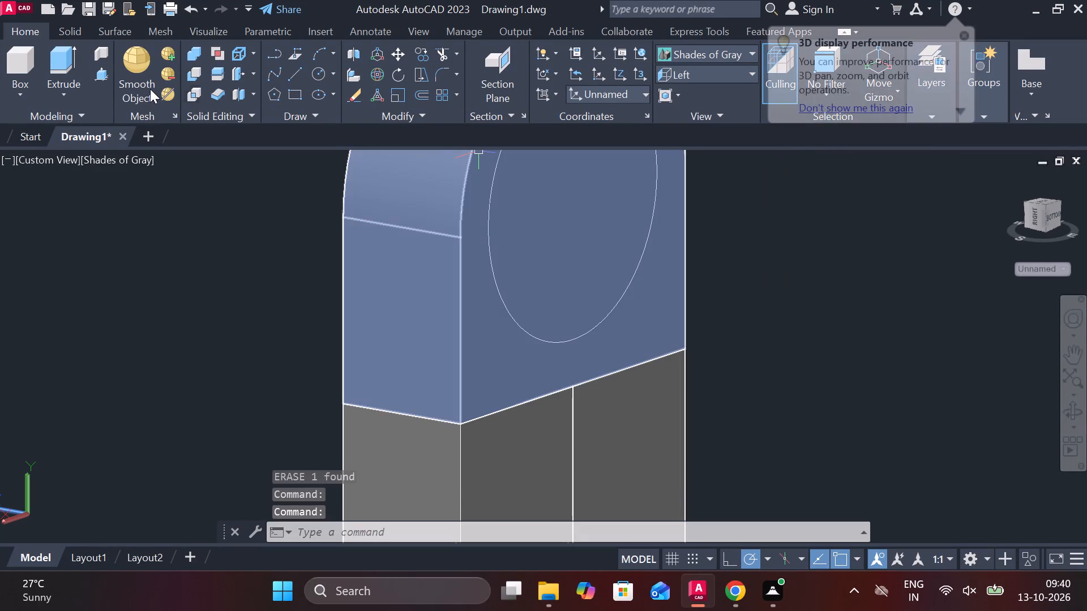
Presspull the 18 diameter circle on the shorter arm's rounded top outward by 31.5 to form the boss.
left_click(106, 78)
left_click(587, 224)
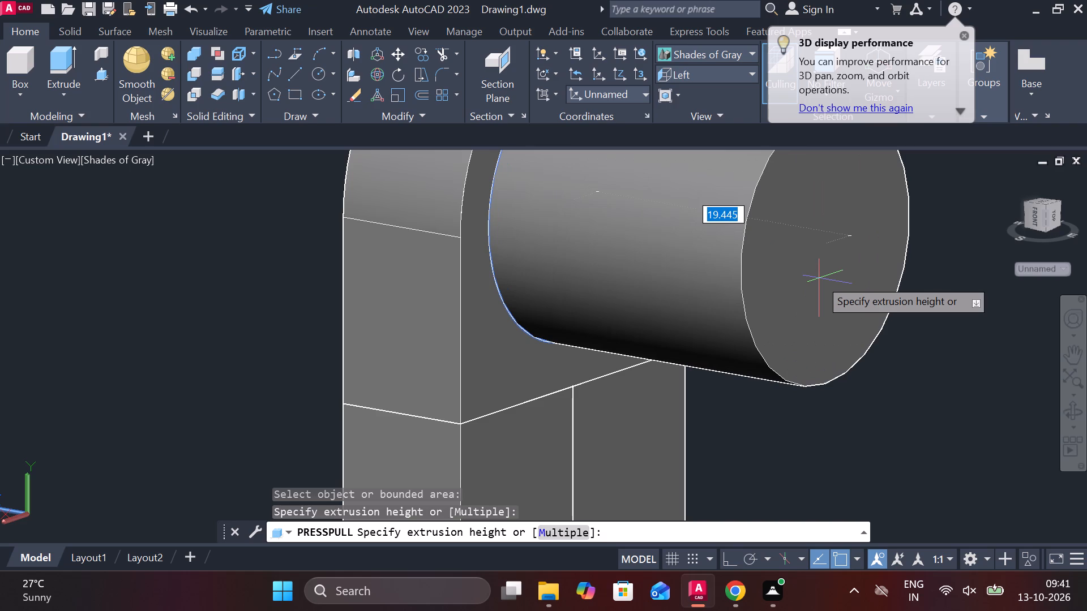
type("31")
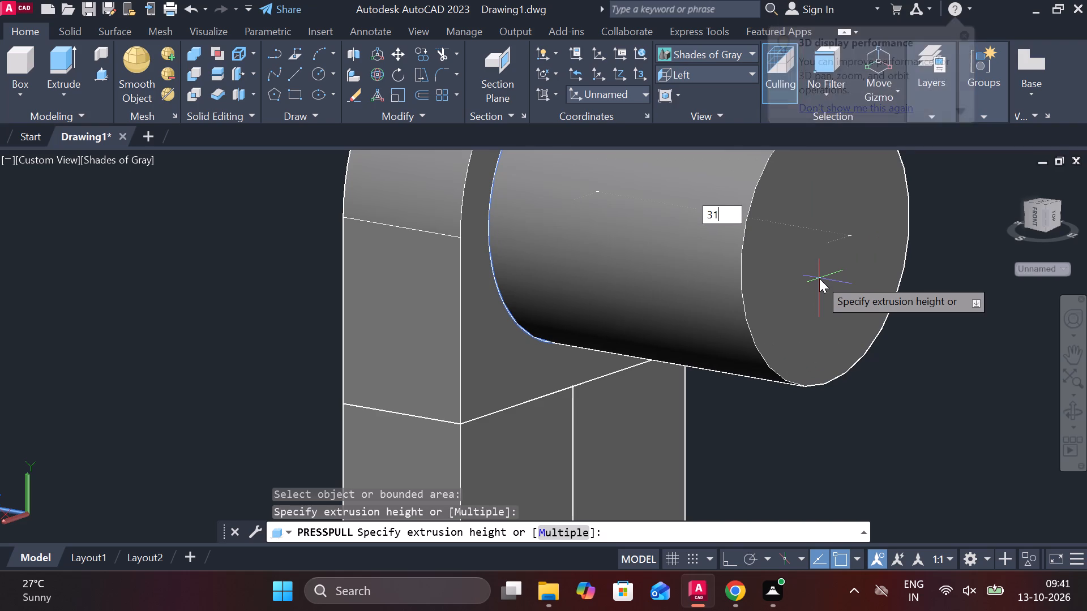
type(".5")
key("Return")
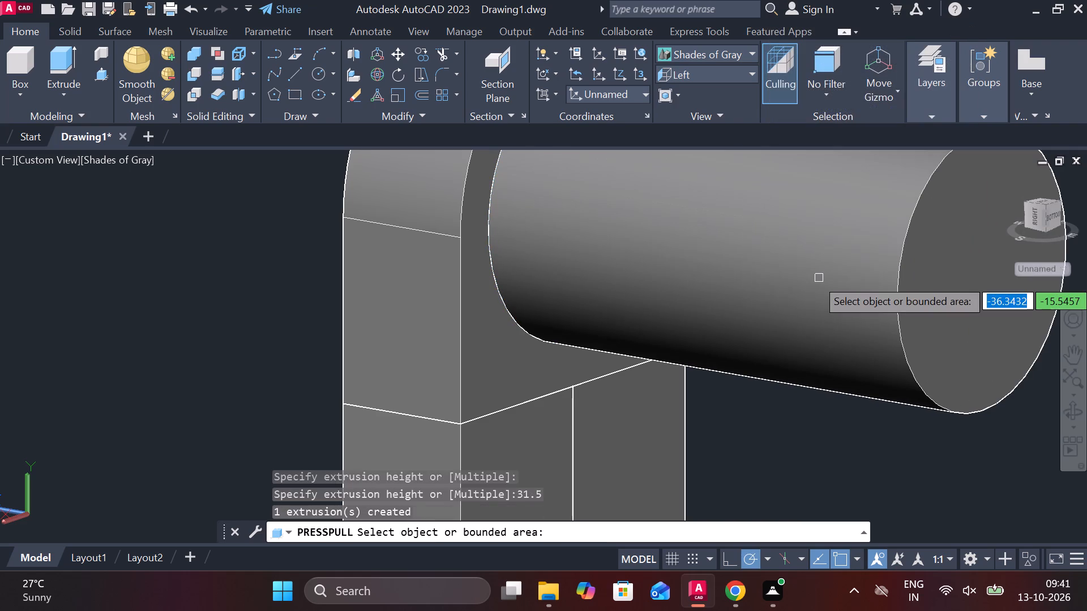
scroll(819, 278, "down", 2)
key("Escape")
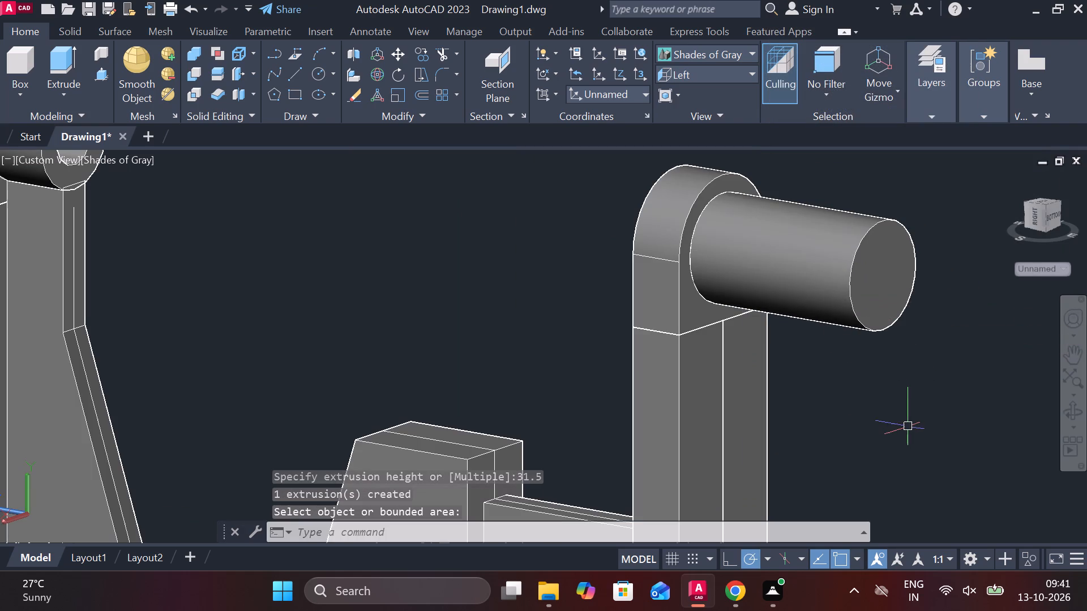
Draw a 10 diameter circle centred on the new boss's outer end face.
key("c")
key("space")
scroll(916, 254, "down", 1)
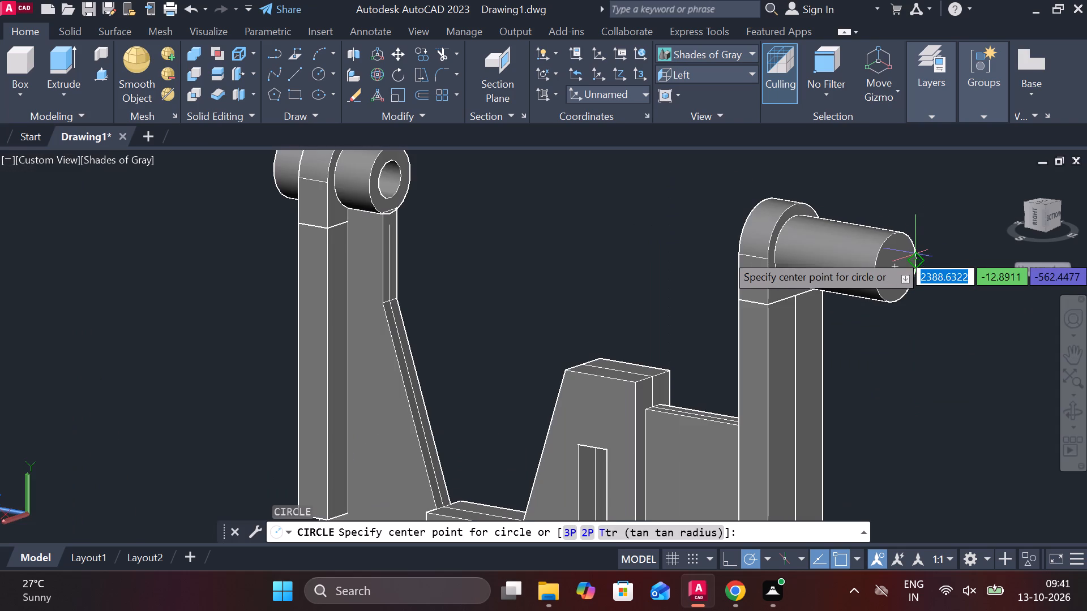
left_click(893, 272)
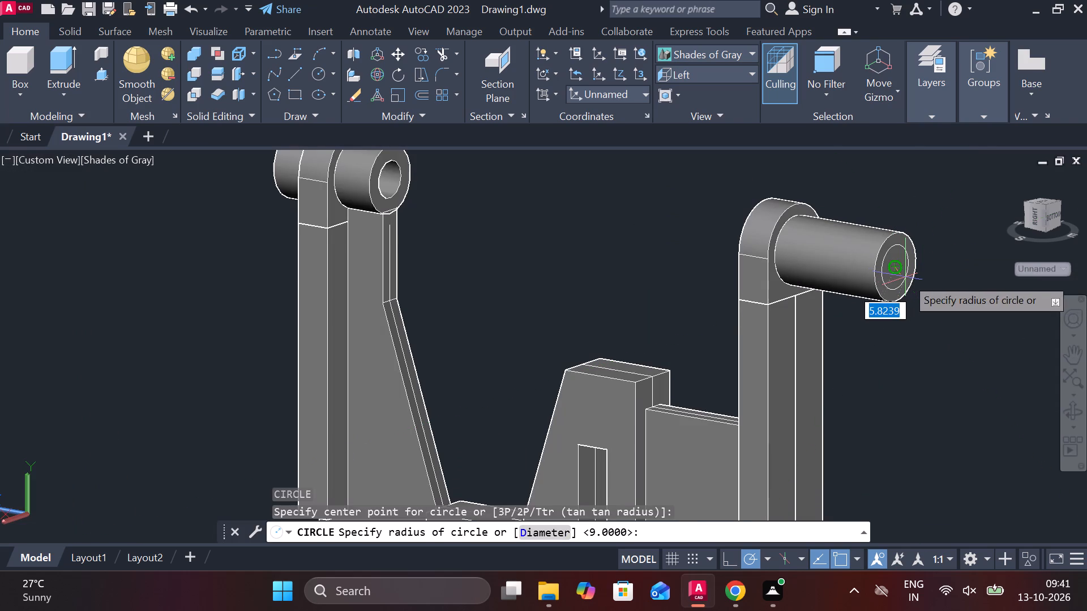
type("d 1")
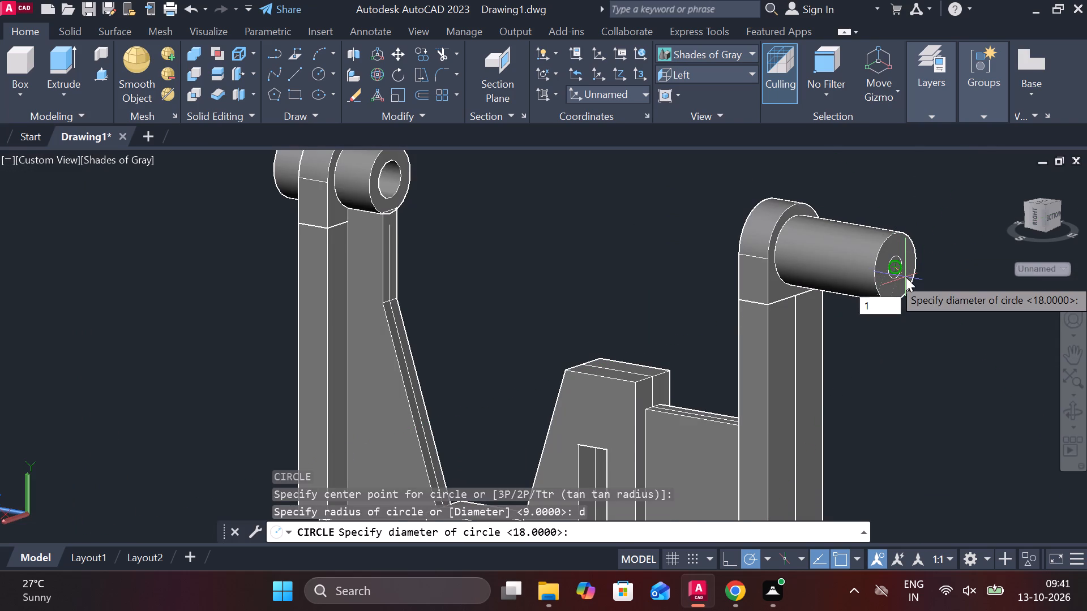
key("0")
key("Return")
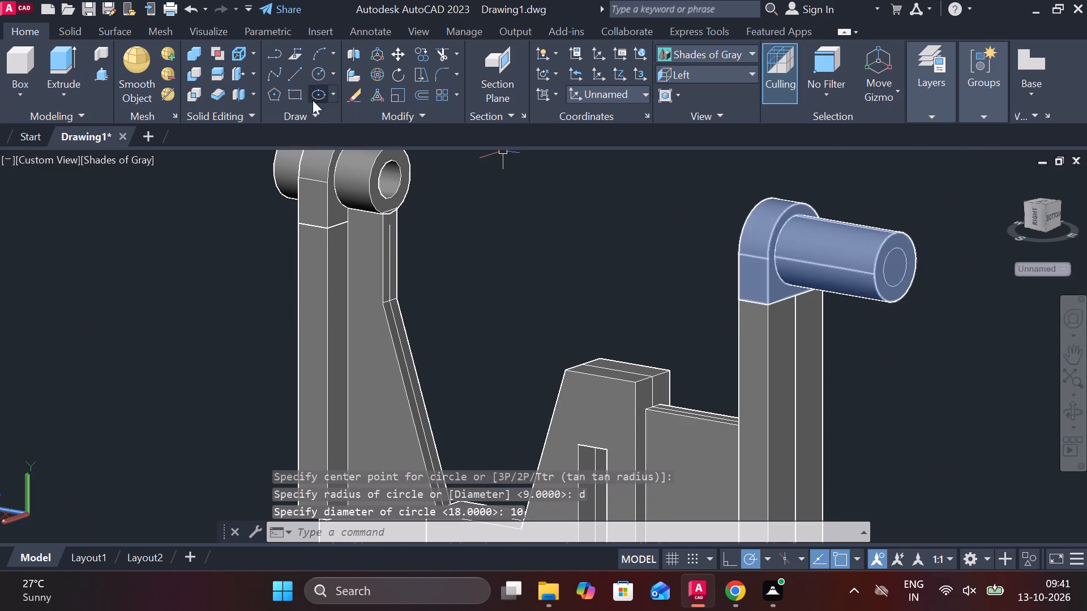
Presspull the 10 diameter circle back through the boss and the arm's rounded top to cut a hole.
left_click(105, 67)
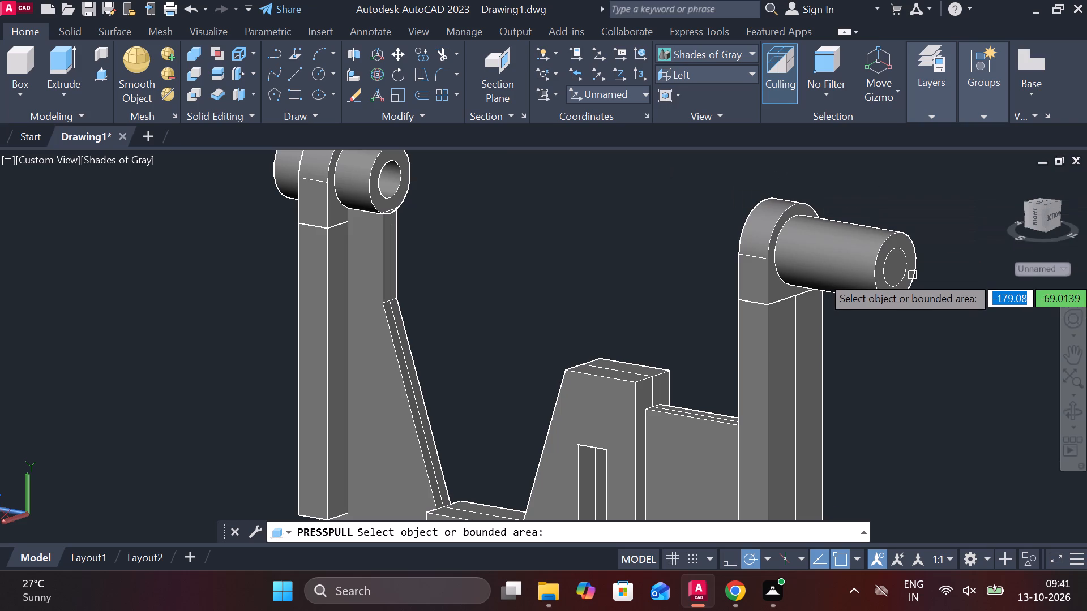
left_click_drag(903, 274, 892, 272)
left_click(695, 225)
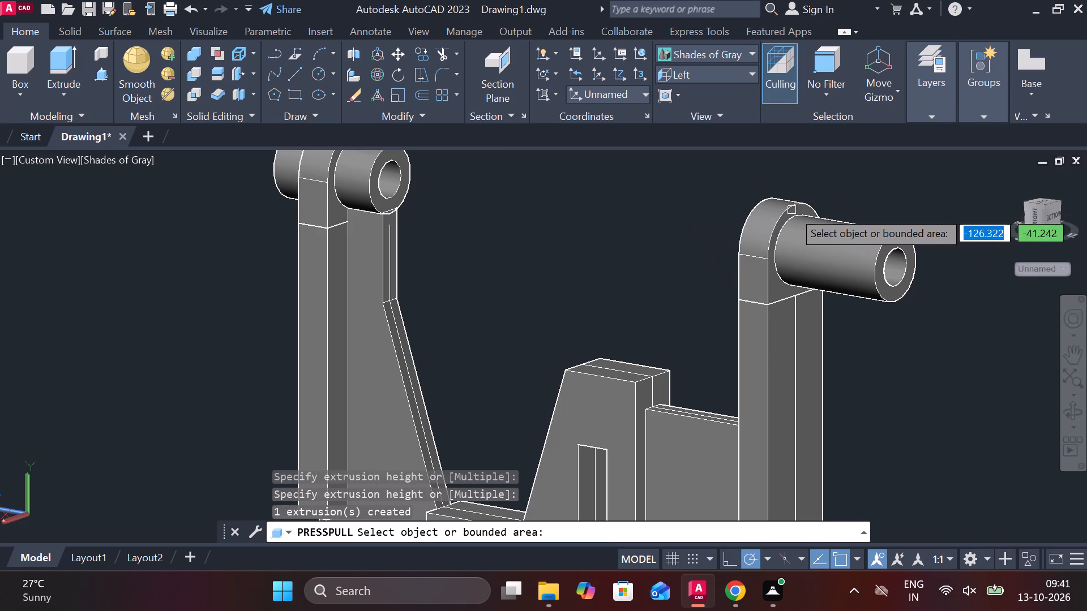
key("Escape")
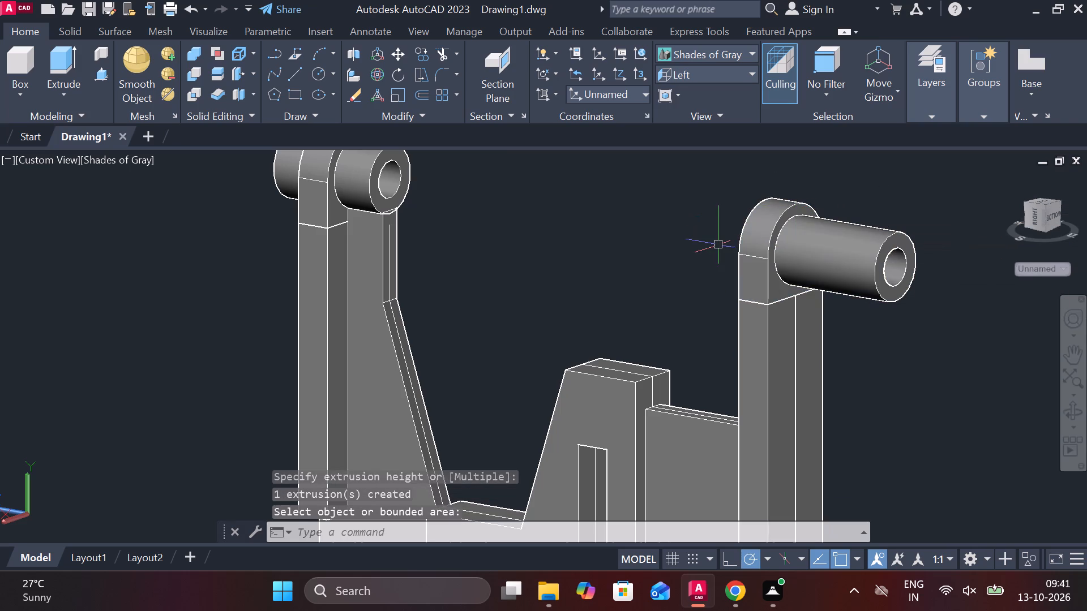
Set the model to the Front view, with free space beside the arm carrying the new boss.
scroll(666, 237, "down", 1)
middle_click_drag(666, 237, 731, 205, "shift")
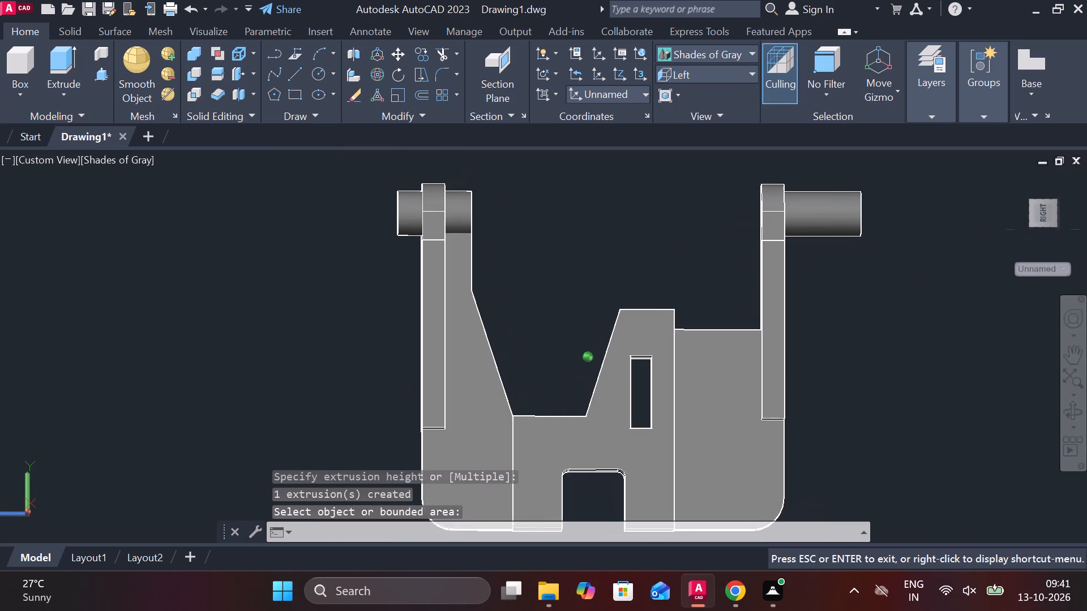
middle_click_drag(731, 205, 566, 213, "shift")
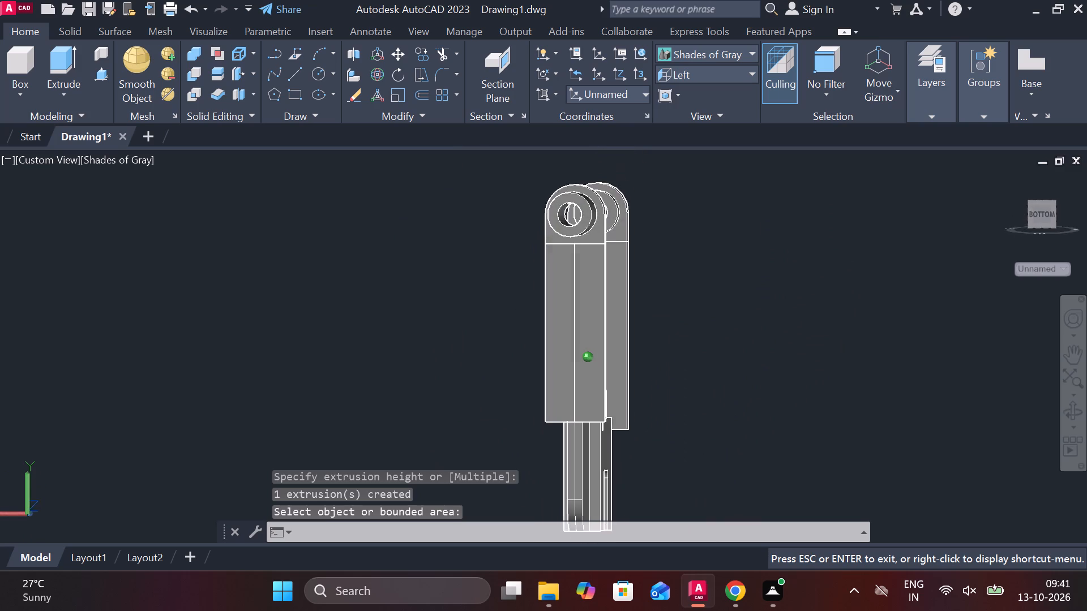
middle_click_drag(566, 213, 705, 214, "shift")
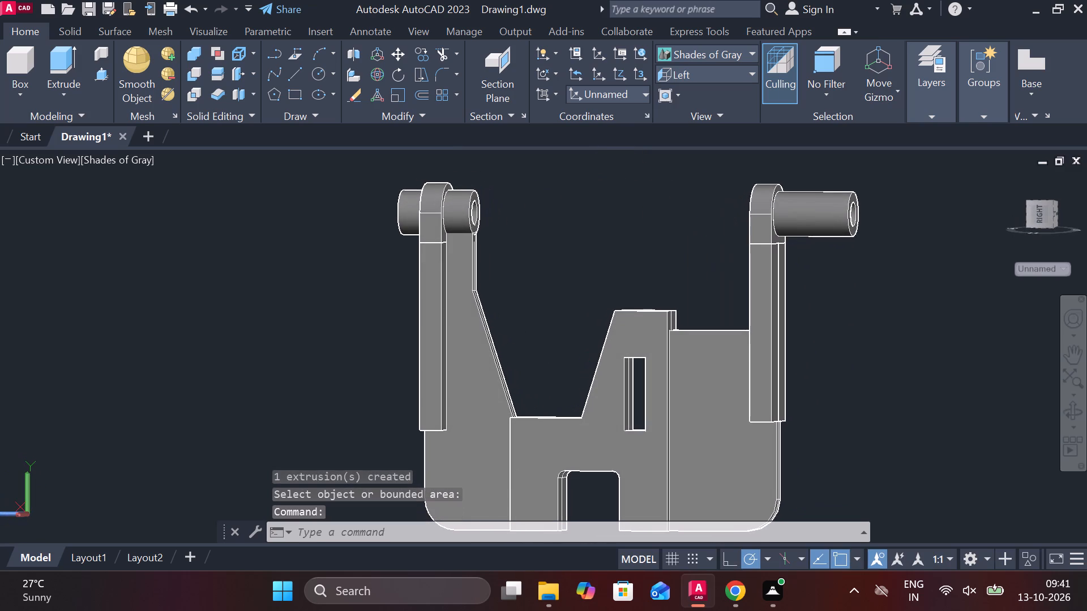
left_click(707, 77)
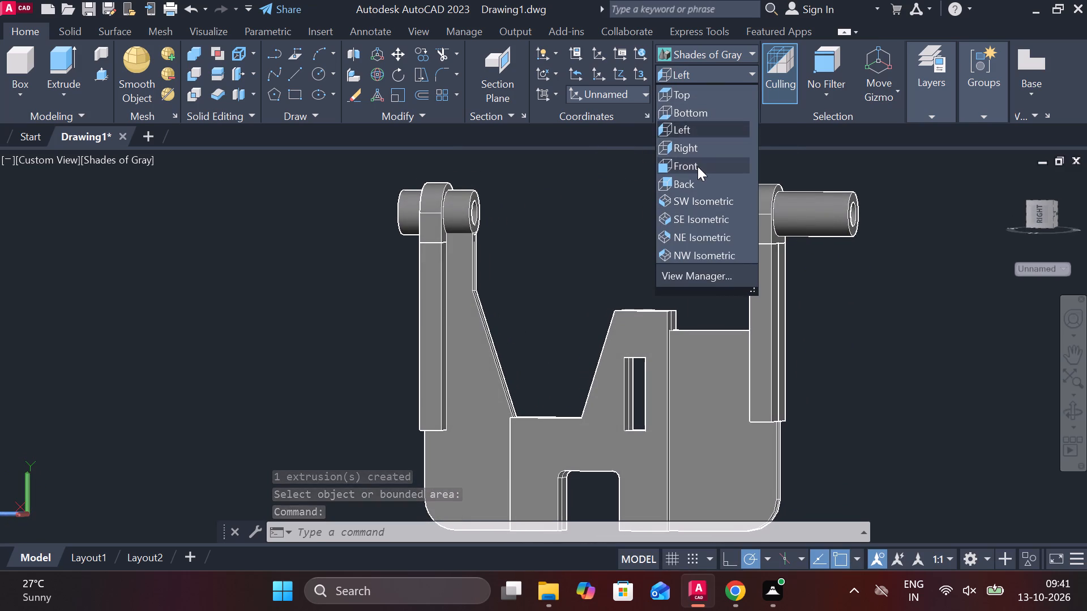
left_click(697, 166)
middle_click_drag(804, 301, 724, 309)
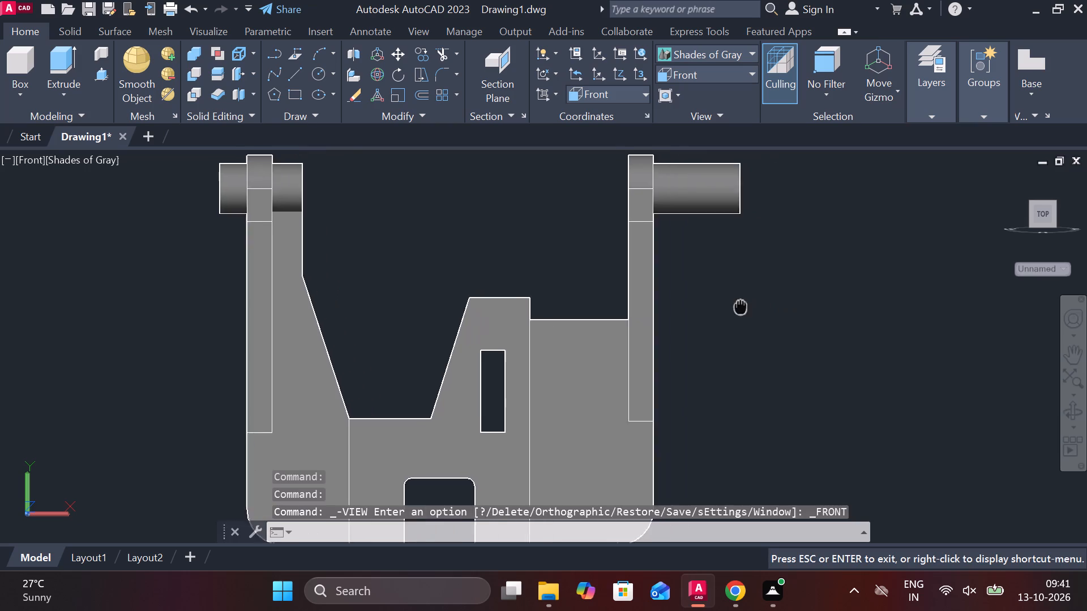
middle_click_drag(724, 309, 695, 315)
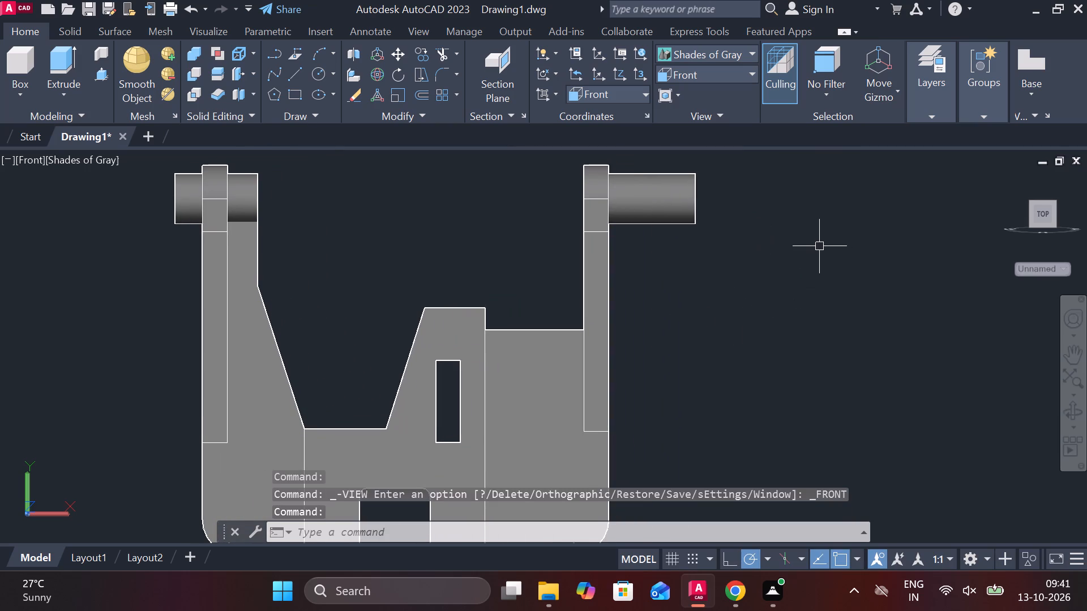
Draw an 11 long horizontal line in the empty space beside the shorter arm, below the boss's free end.
left_click(291, 71)
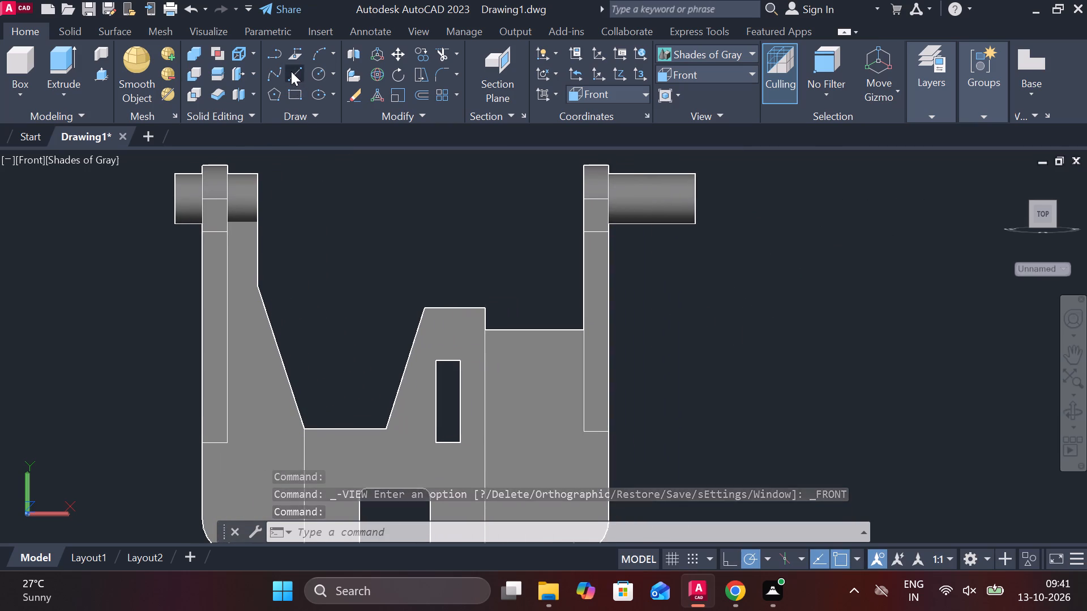
scroll(727, 261, "up", 1)
left_click(727, 262)
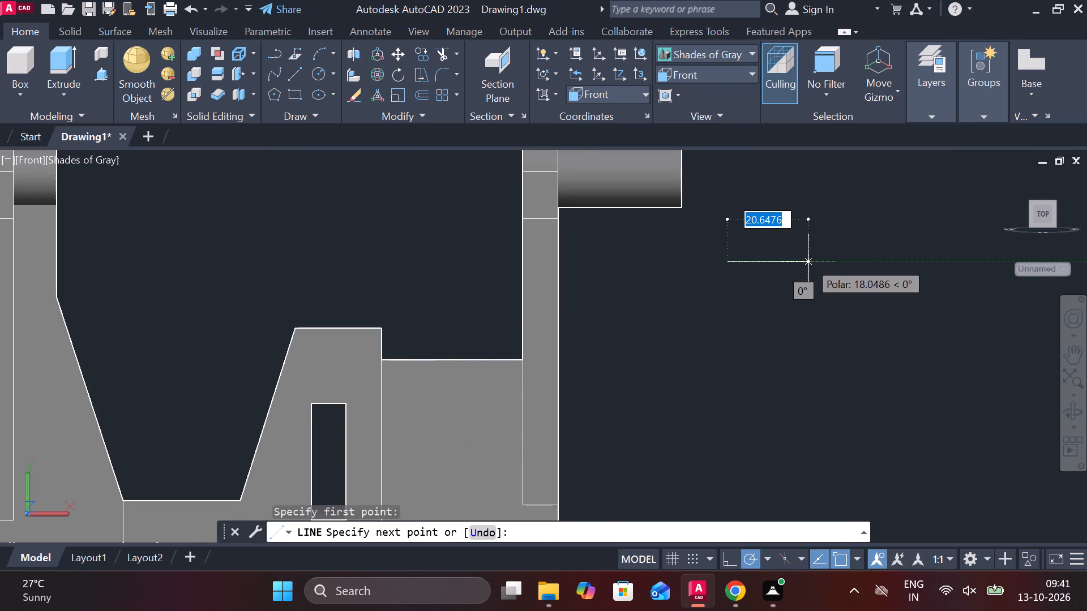
type("11")
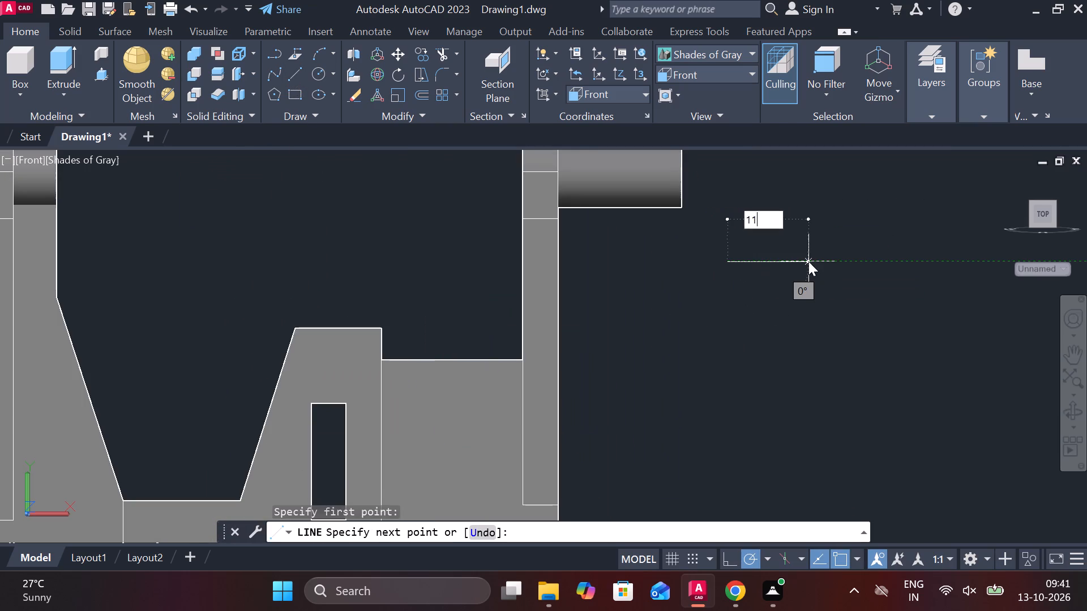
key("space")
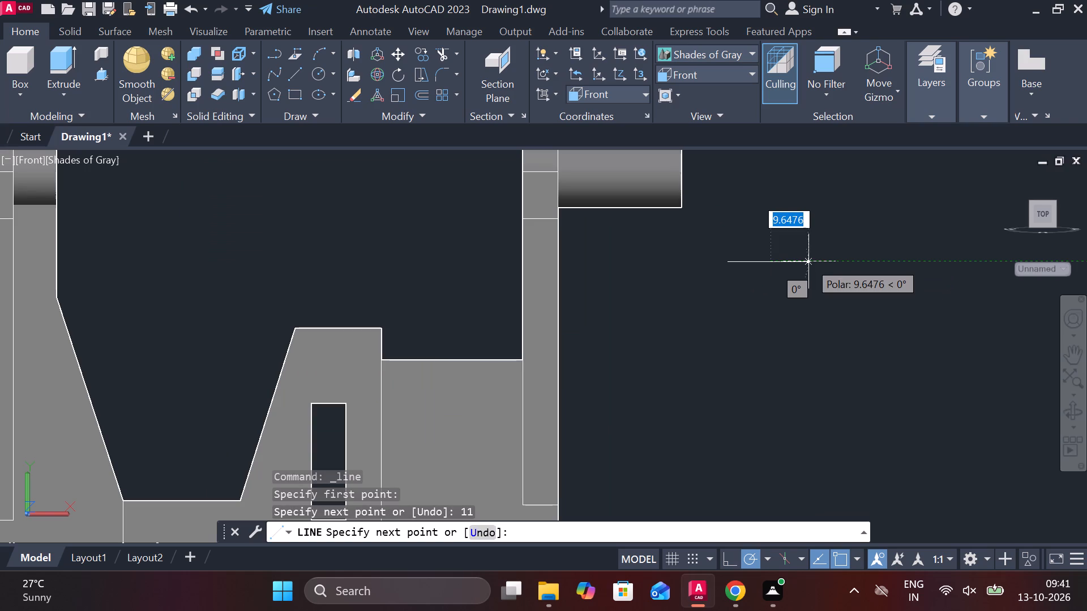
key("Escape")
Draw a 30 long vertical line down from the horizontal line's inner end, and close the triangle with a sloping line to its other end.
key("l")
key("Return")
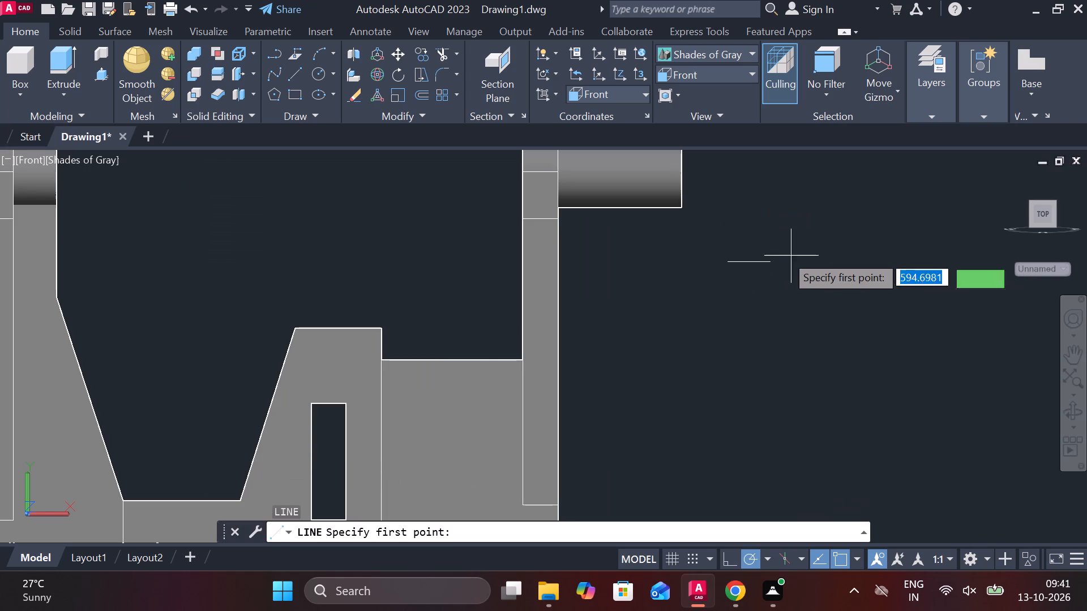
left_click(720, 260)
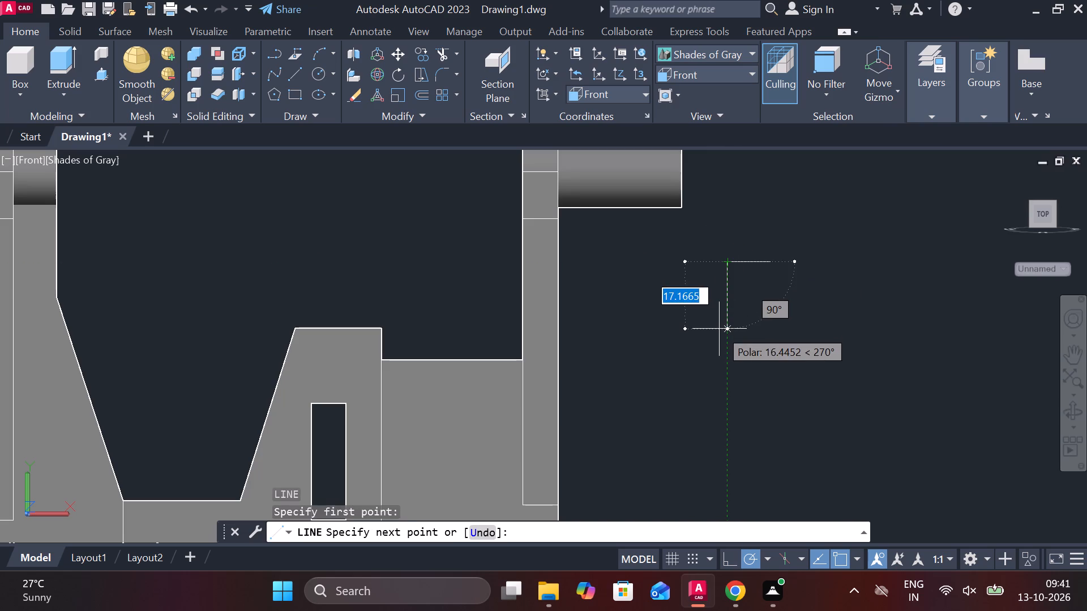
type("30")
key("Return")
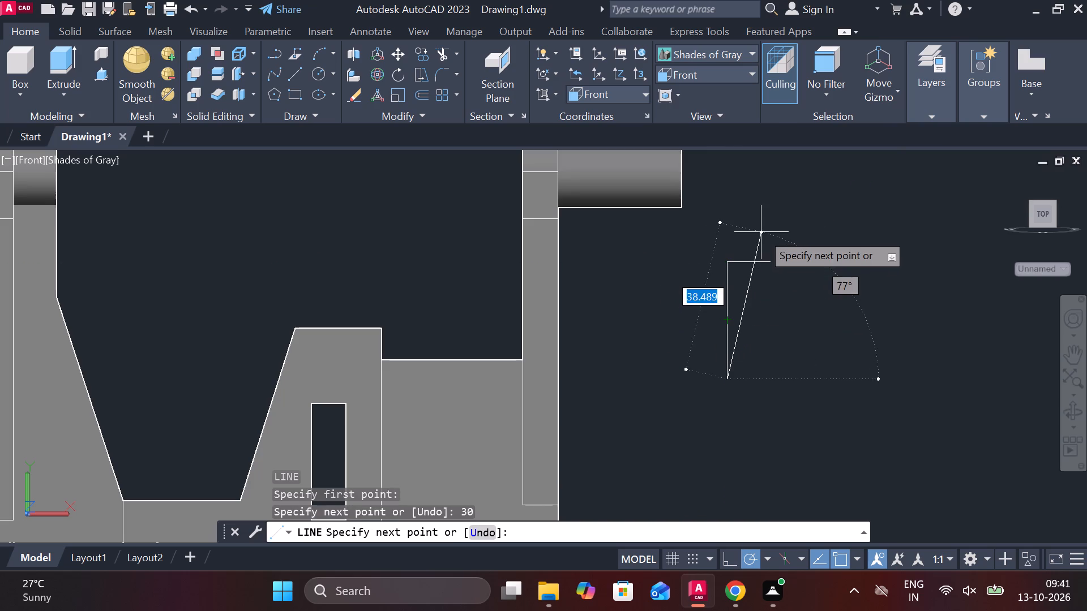
left_click(770, 260)
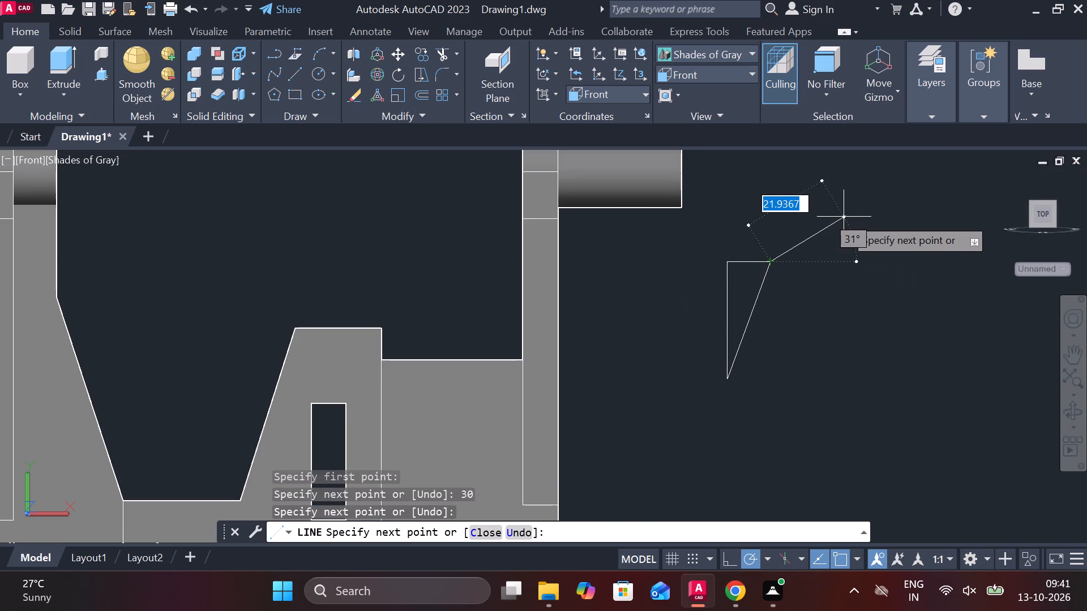
key("Escape")
Join the triangle's three lines beside the shorter arm into a single polyline.
scroll(823, 248, "down", 1)
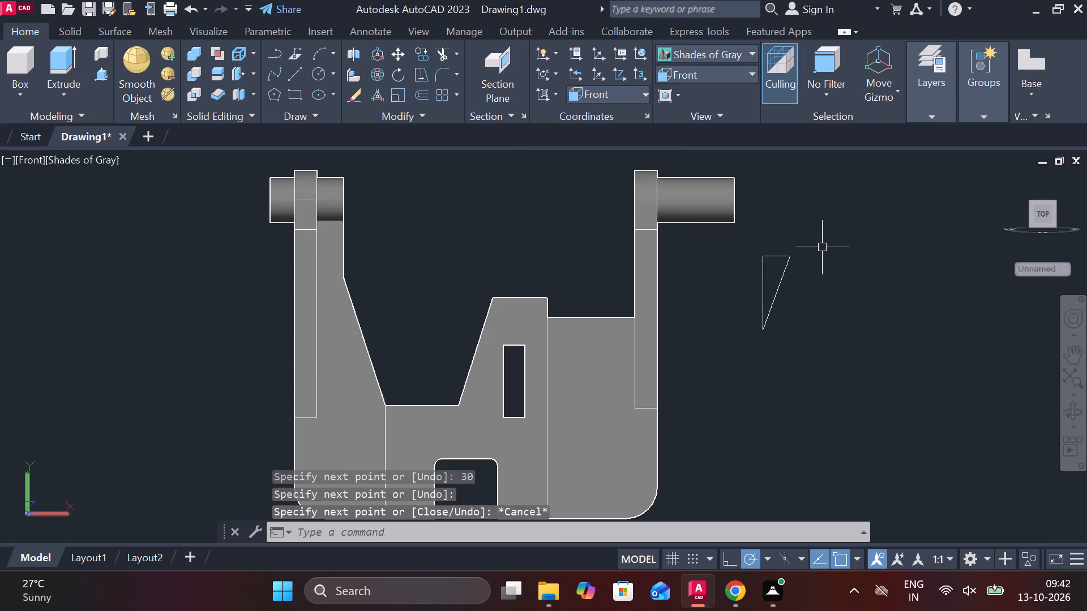
middle_click_drag(840, 250, 775, 281, "shift")
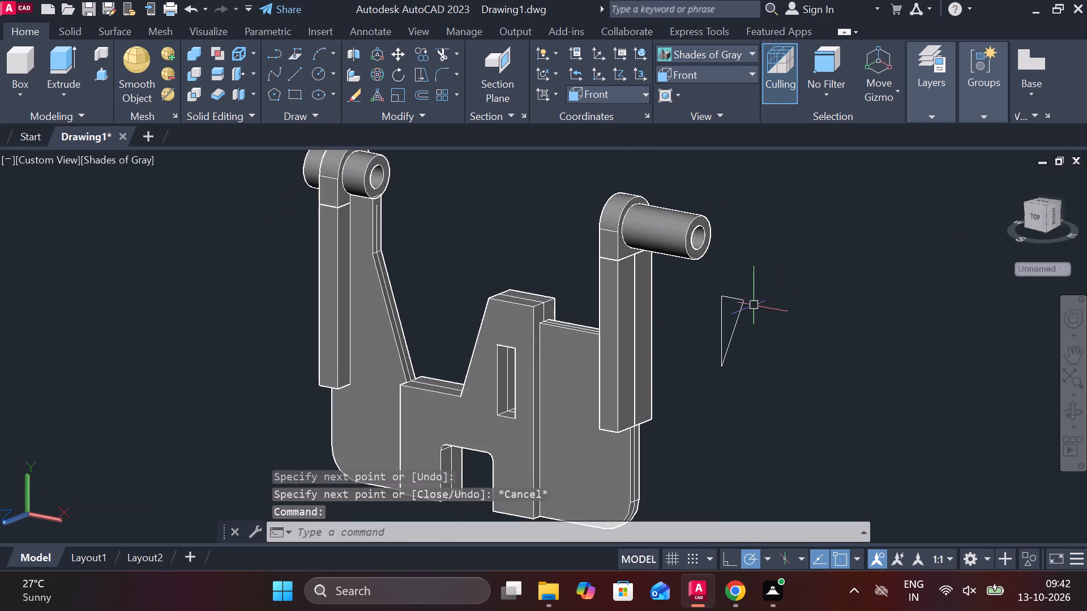
scroll(743, 307, "up", 1)
scroll(632, 278, "up", 1)
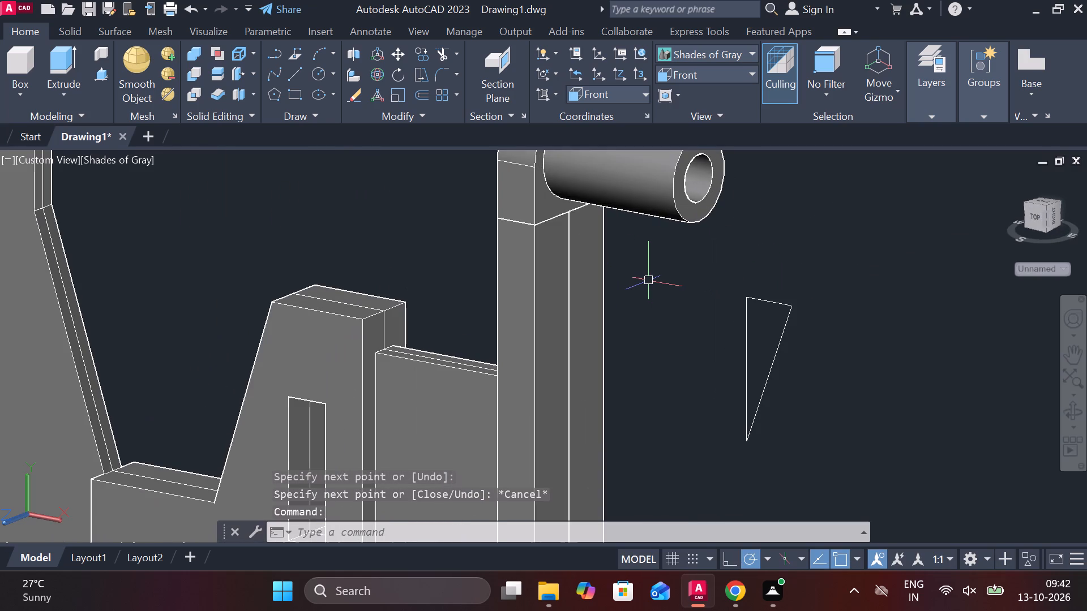
left_click(651, 276)
left_click(853, 445)
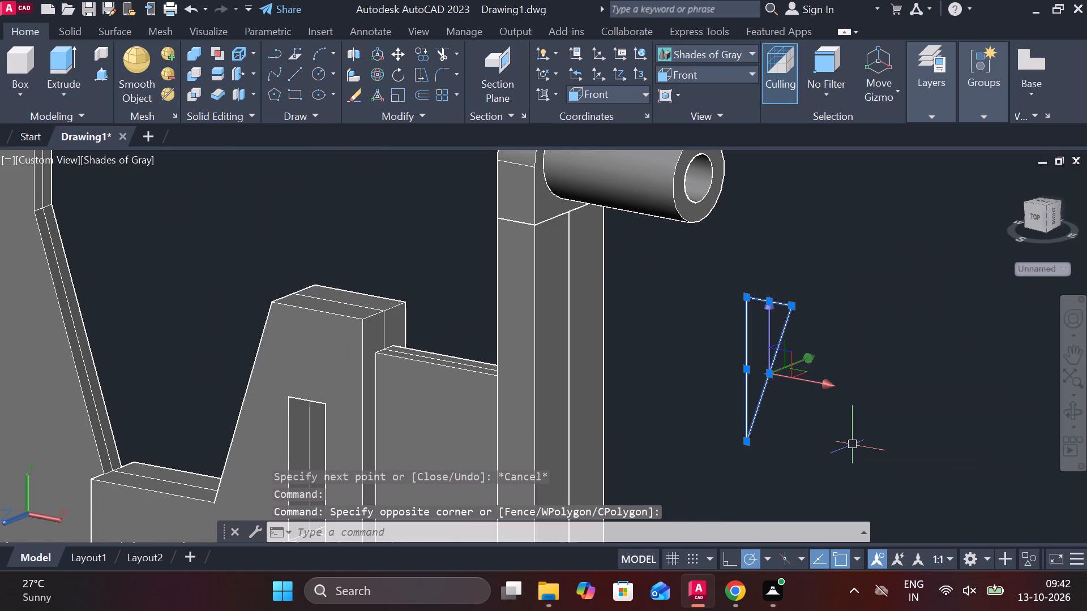
key("j")
key("Return")
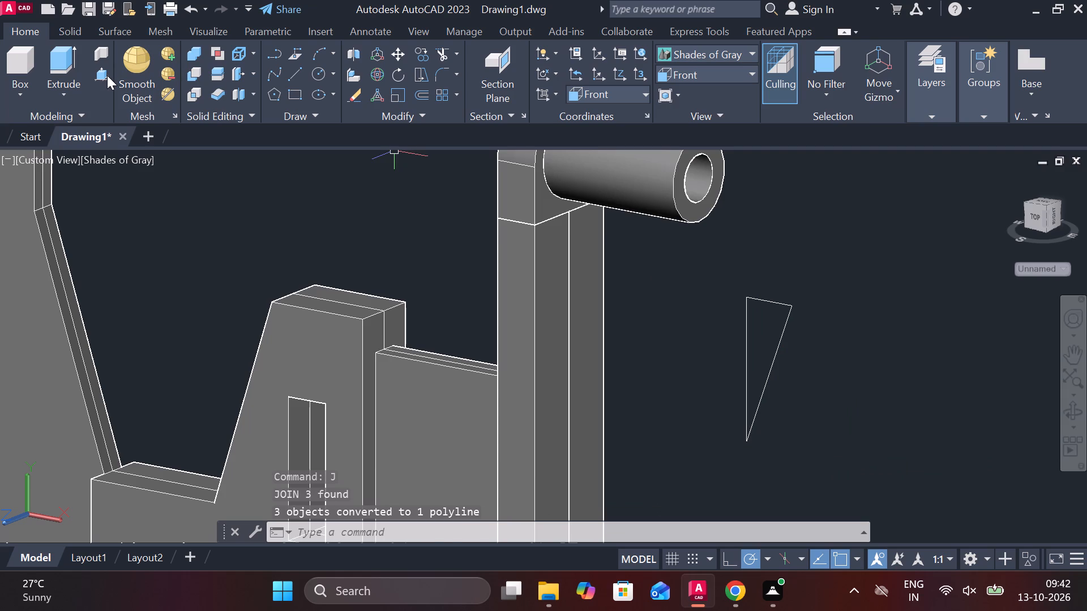
Presspull the triangular profile 3 to the back and 3 to the front to form the rib solids.
left_click(107, 75)
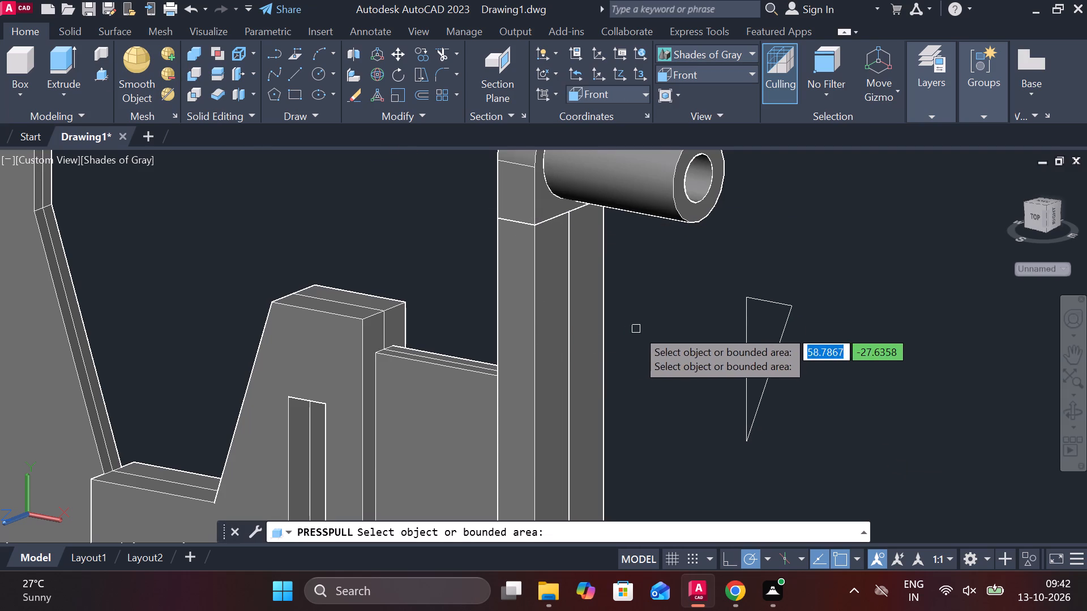
left_click(767, 337)
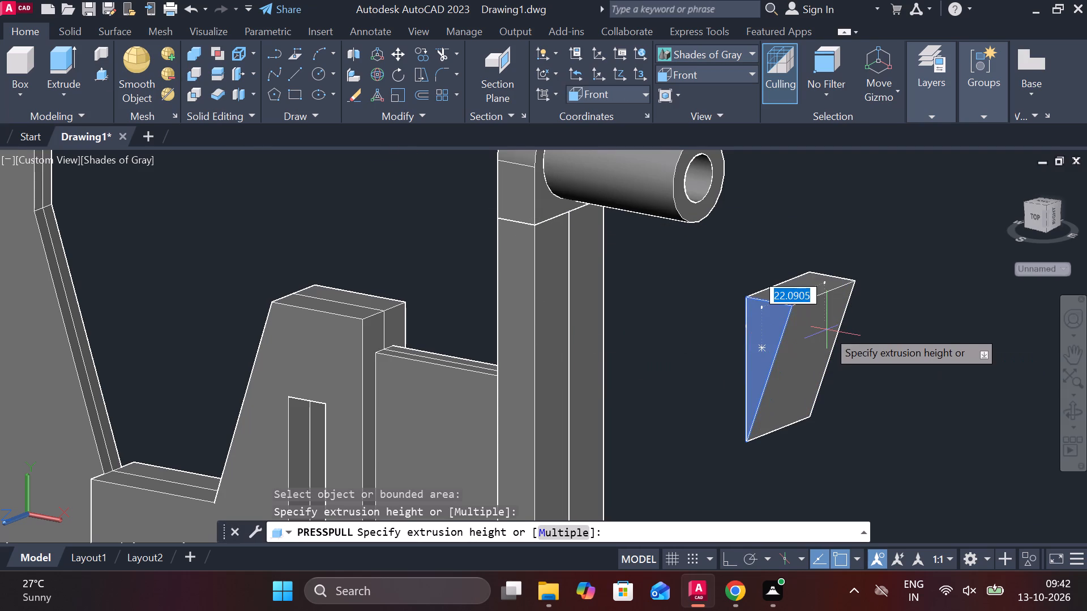
type("3")
key("space")
left_click(773, 339)
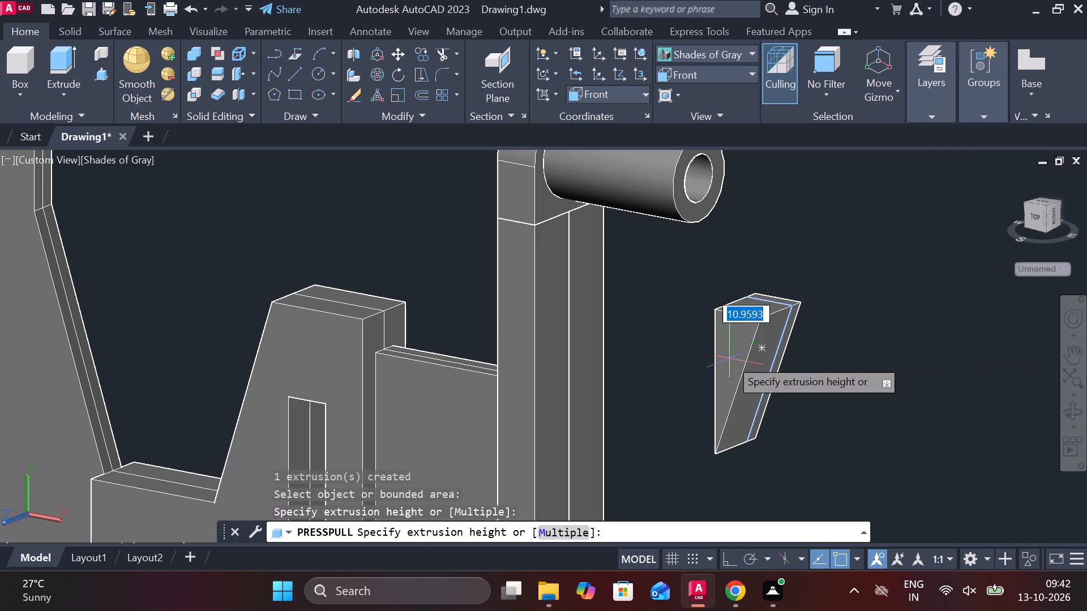
key("3")
key("Return")
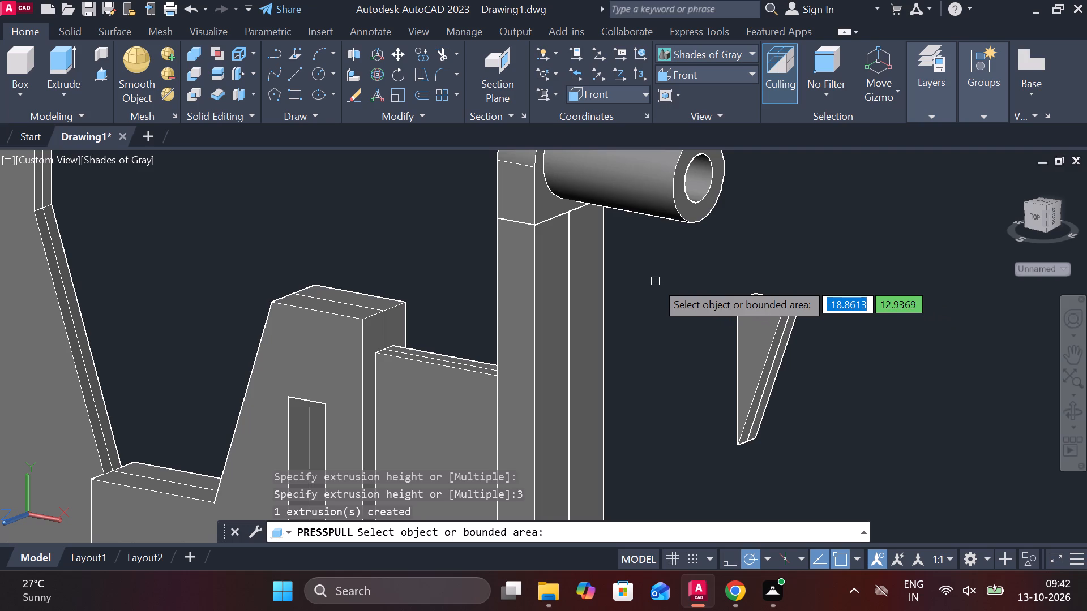
key("Escape")
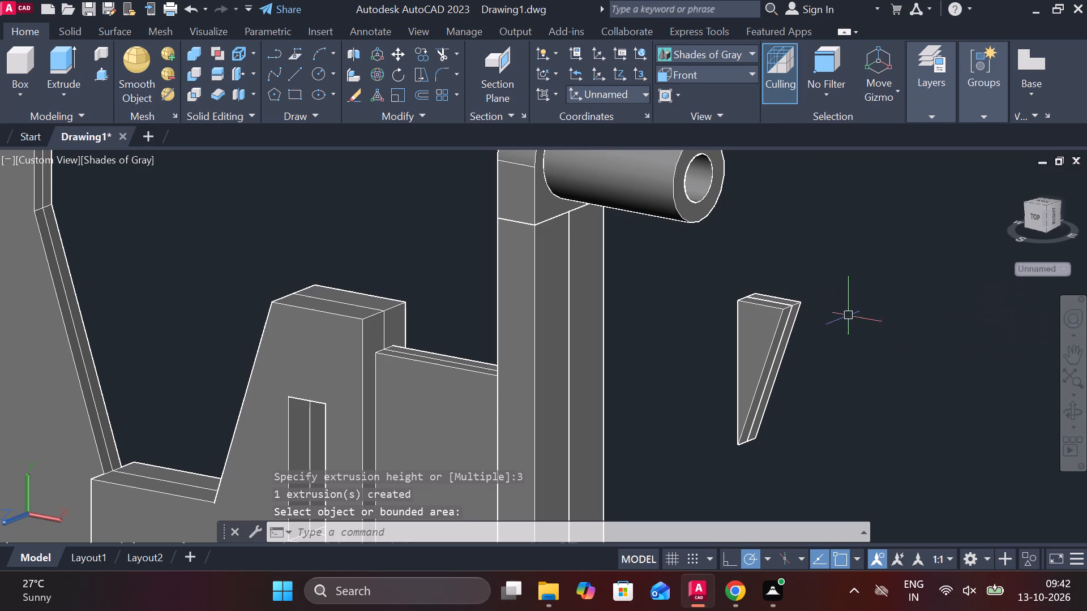
Move both rib halves and their profile from the top inner corner to the boss's lowest point where it meets the arm.
left_click(712, 272)
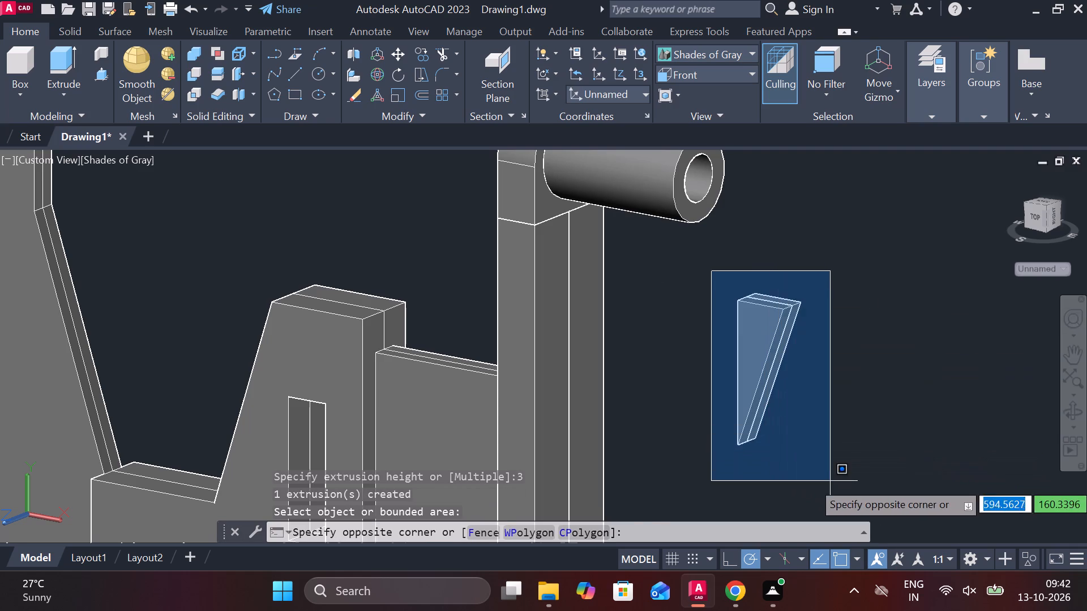
left_click(831, 481)
key("m")
key("Return")
scroll(761, 333, "up", 3)
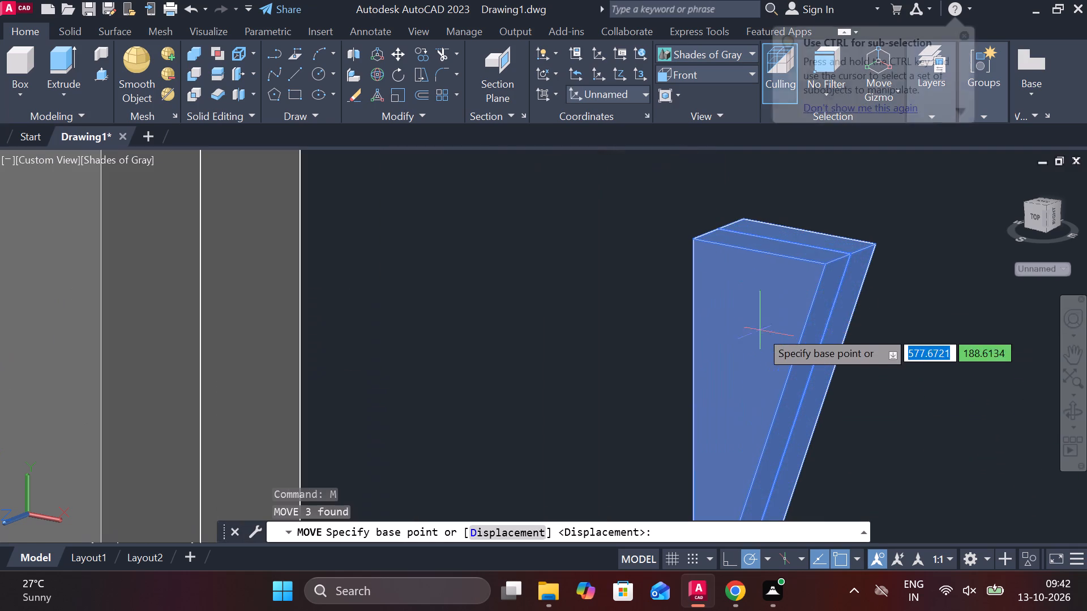
left_click(721, 228)
scroll(511, 222, "down", 1)
middle_click_drag(421, 222, 425, 222)
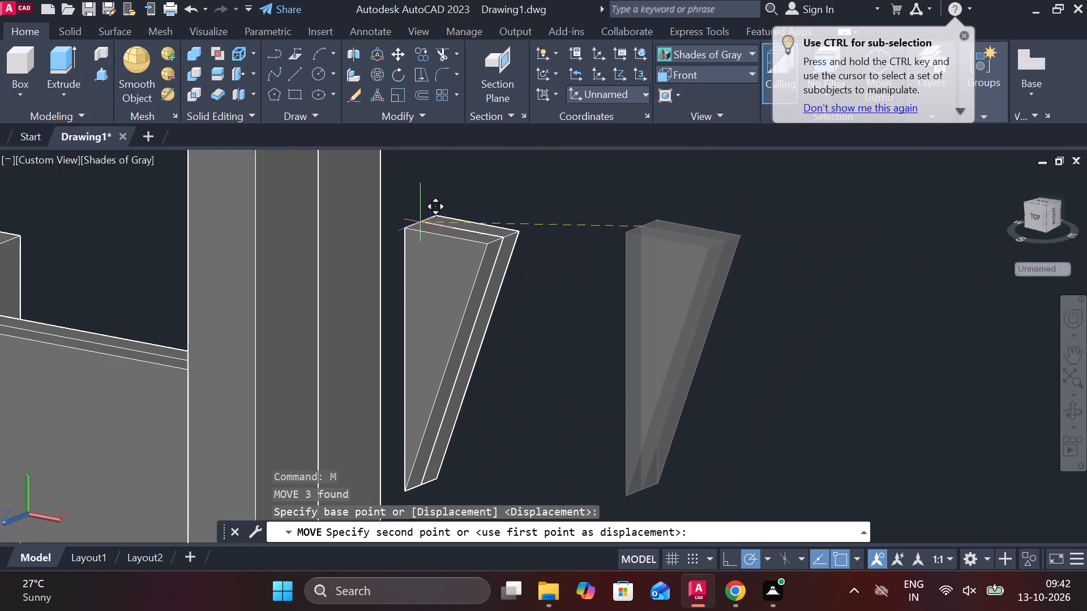
middle_click_drag(425, 222, 540, 371)
scroll(479, 193, "up", 1)
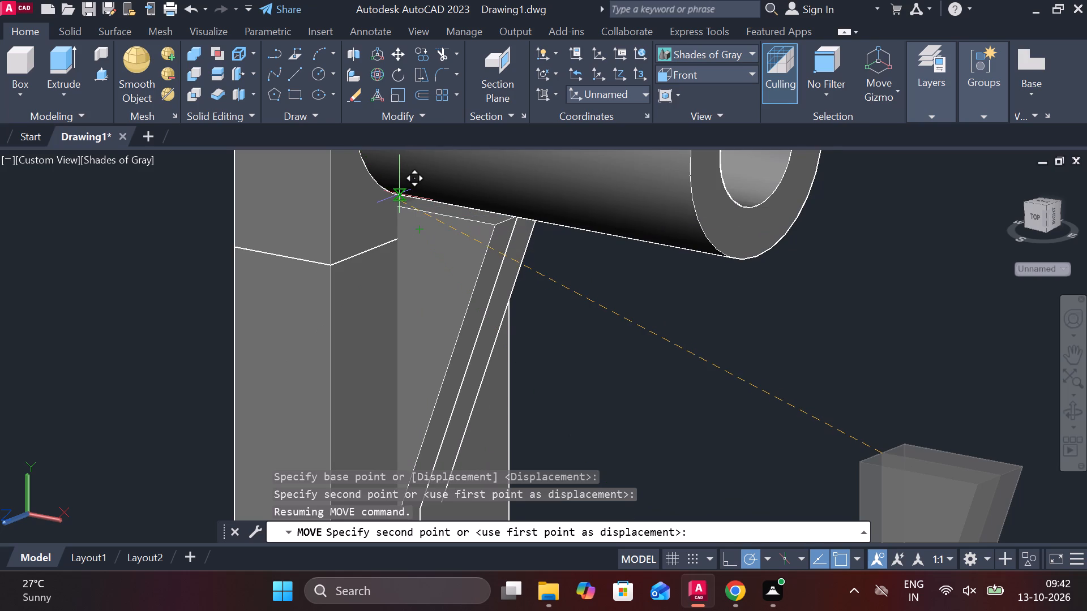
middle_click_drag(403, 194, 465, 180, "shift")
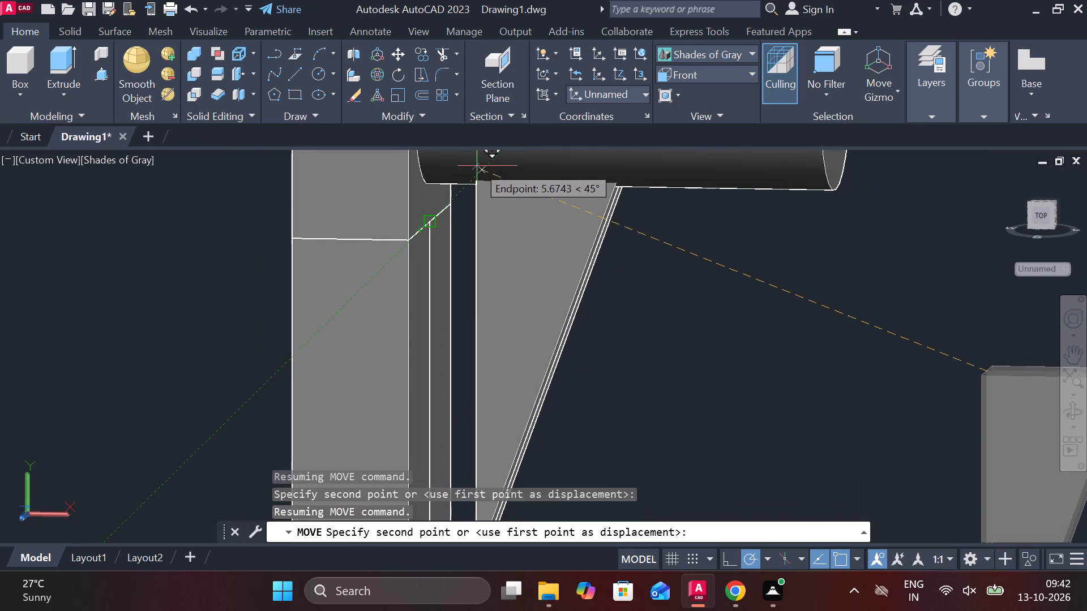
scroll(423, 175, "up", 1)
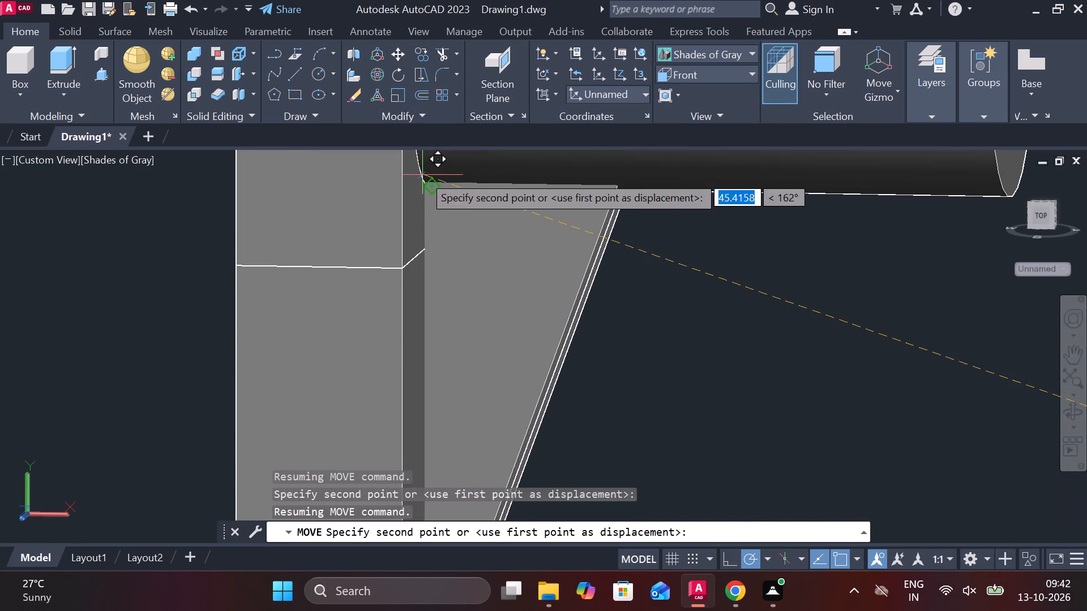
left_click(427, 188)
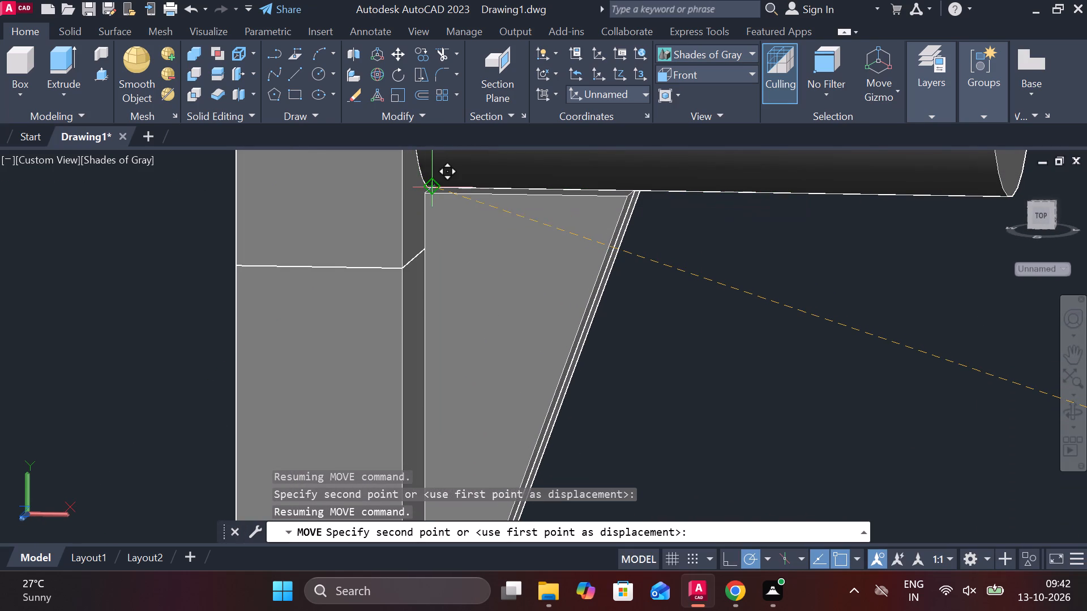
Examine from both sides how the rib's top meets the underside of the boss.
scroll(766, 252, "down", 1)
middle_click_drag(782, 264, 678, 249, "shift")
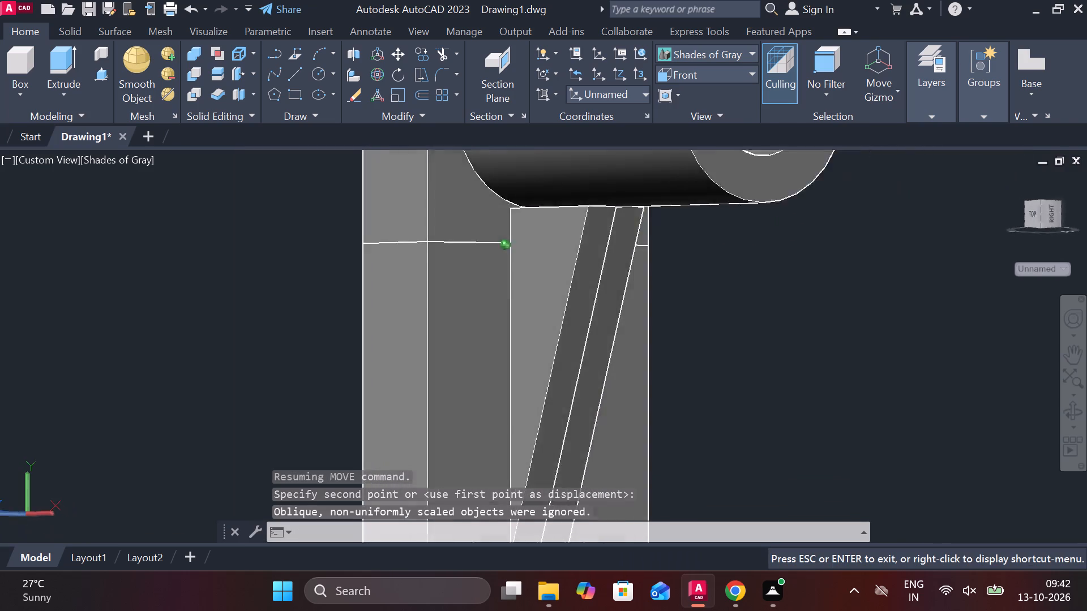
middle_click_drag(678, 249, 562, 285, "shift")
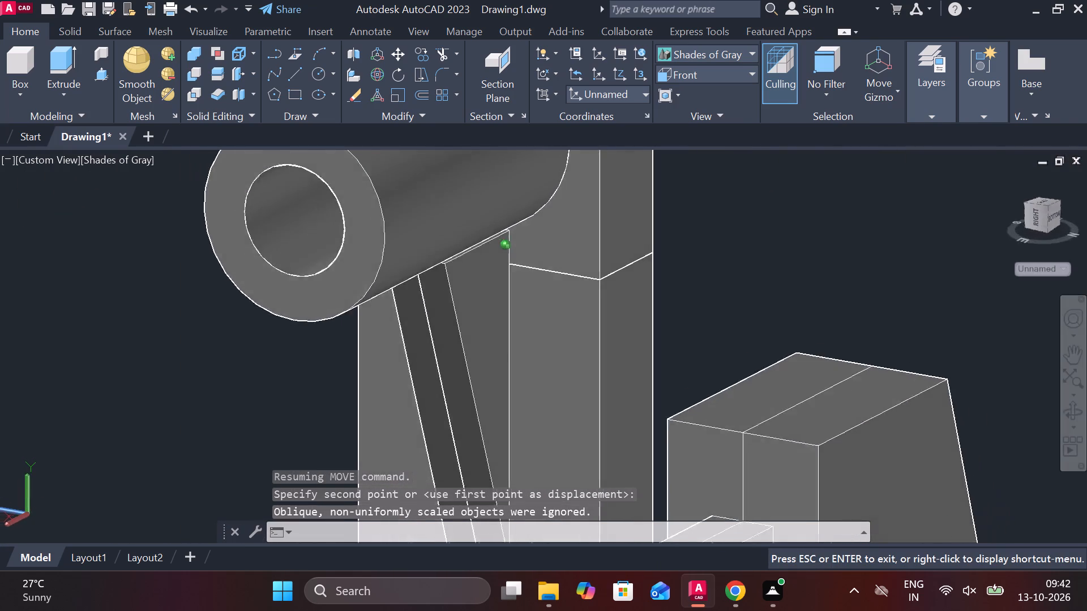
middle_click_drag(562, 285, 700, 279, "shift")
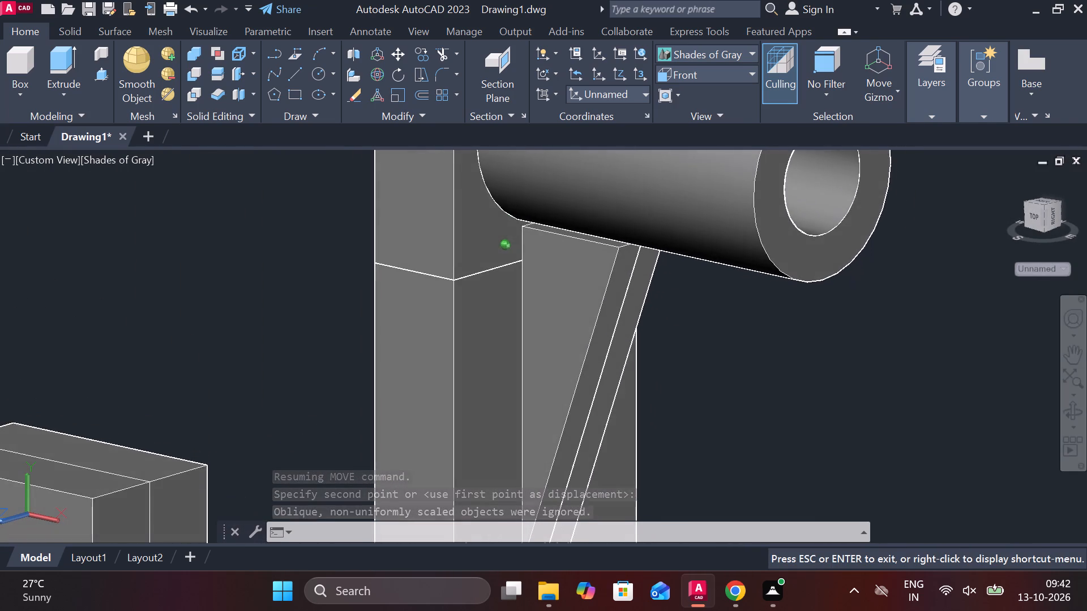
middle_click_drag(700, 279, 704, 279, "shift")
scroll(704, 279, "up", 1)
middle_click_drag(709, 279, 755, 329)
key("Escape")
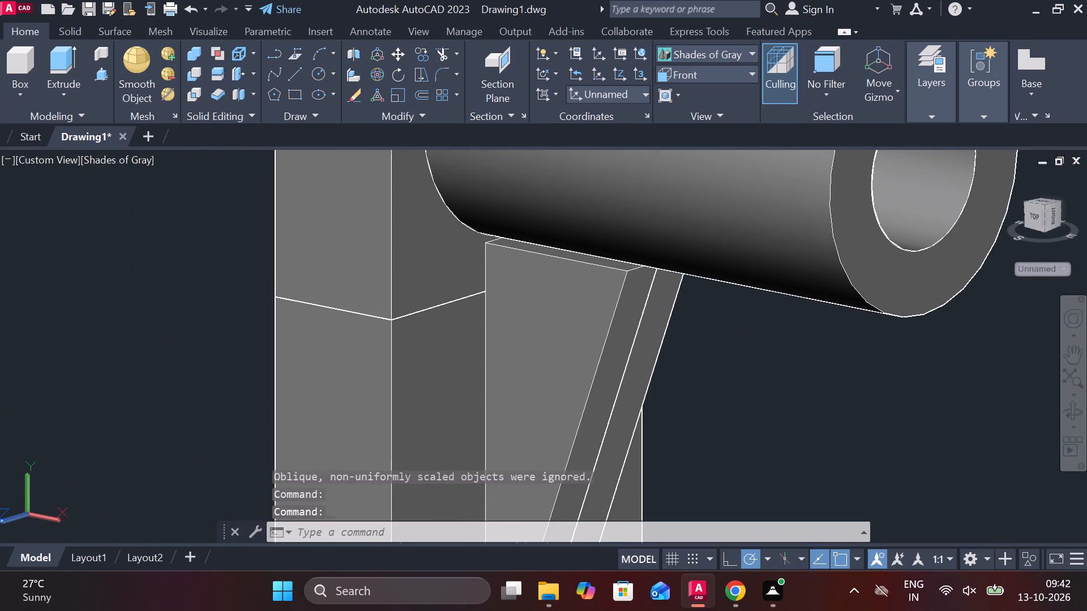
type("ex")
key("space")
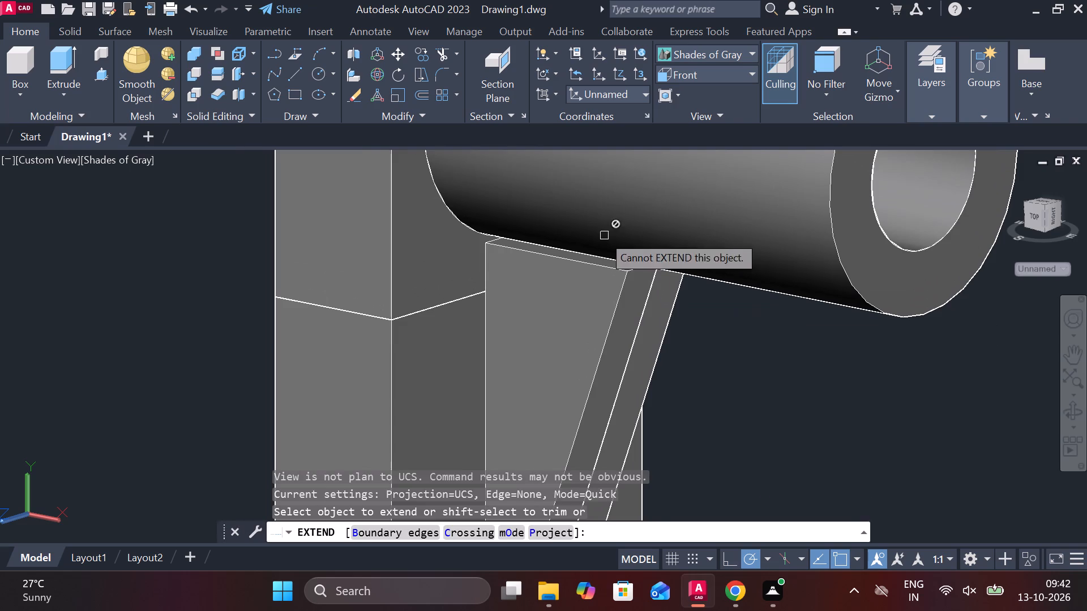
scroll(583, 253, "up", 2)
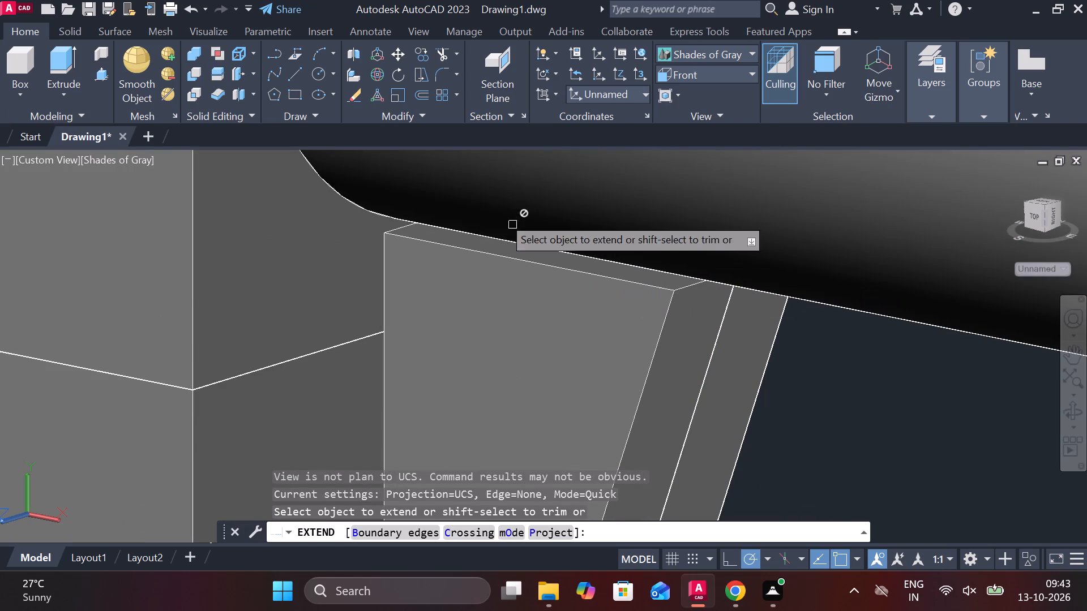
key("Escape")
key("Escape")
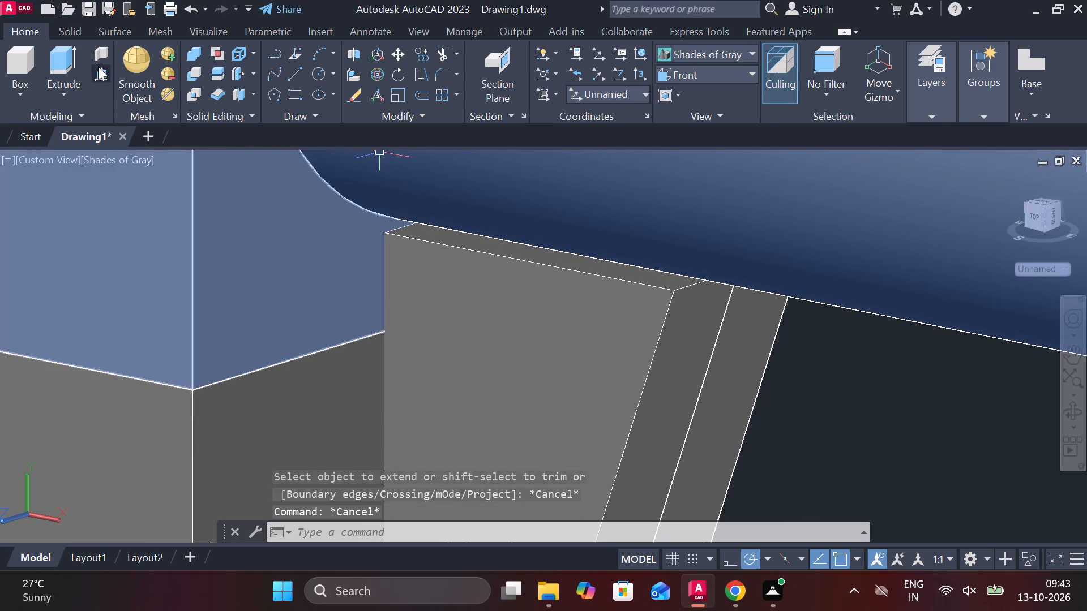
Presspull the top faces of the front and back rib halves 1 upward into the round boss.
left_click(98, 68)
left_click(652, 279)
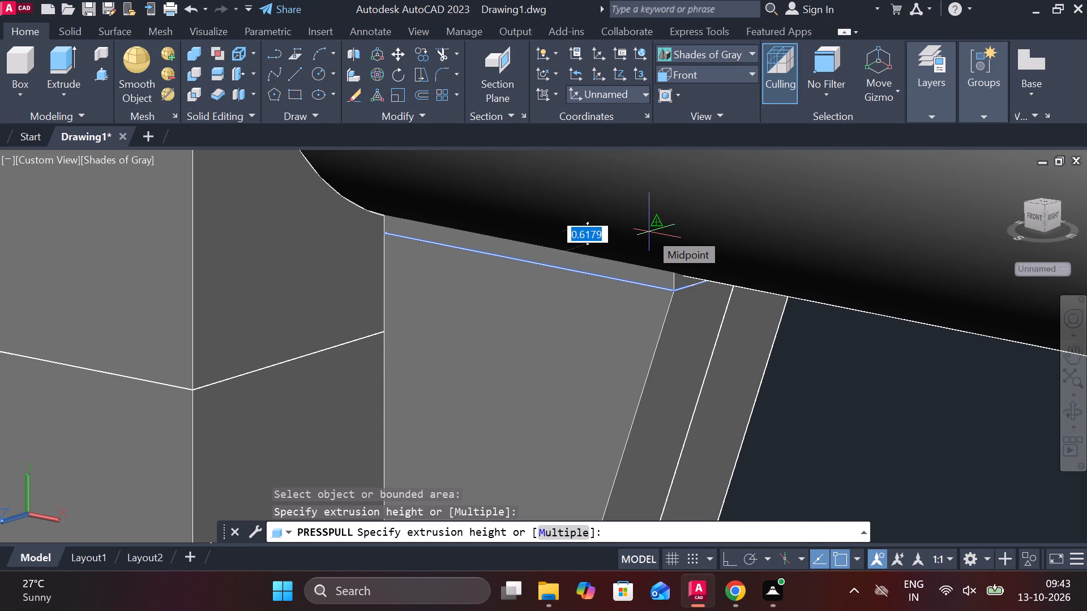
type("1")
key("space")
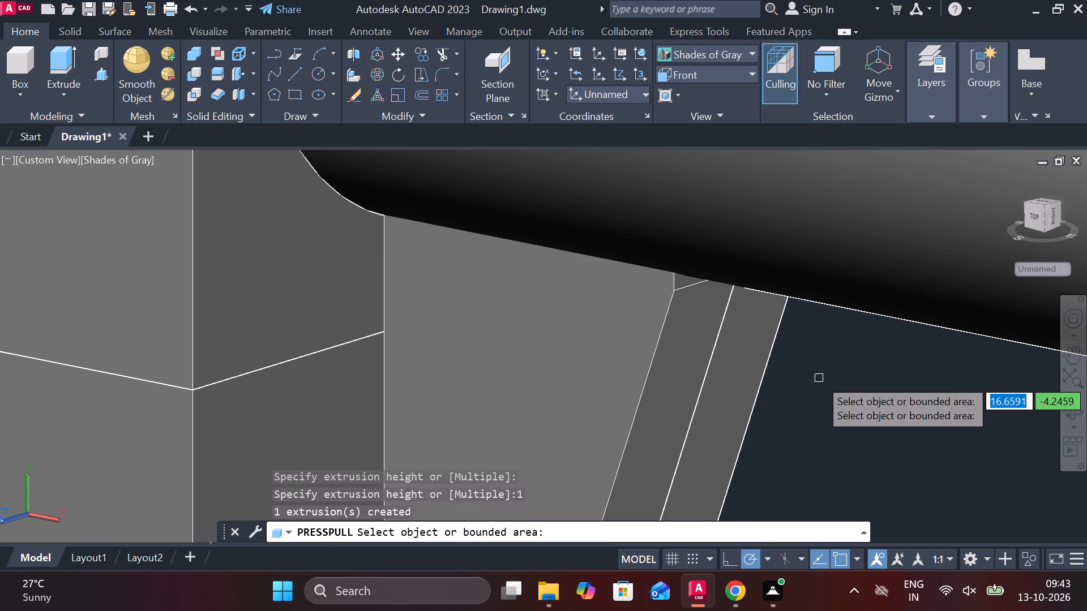
middle_click_drag(817, 378, 641, 371, "shift")
left_click(527, 234)
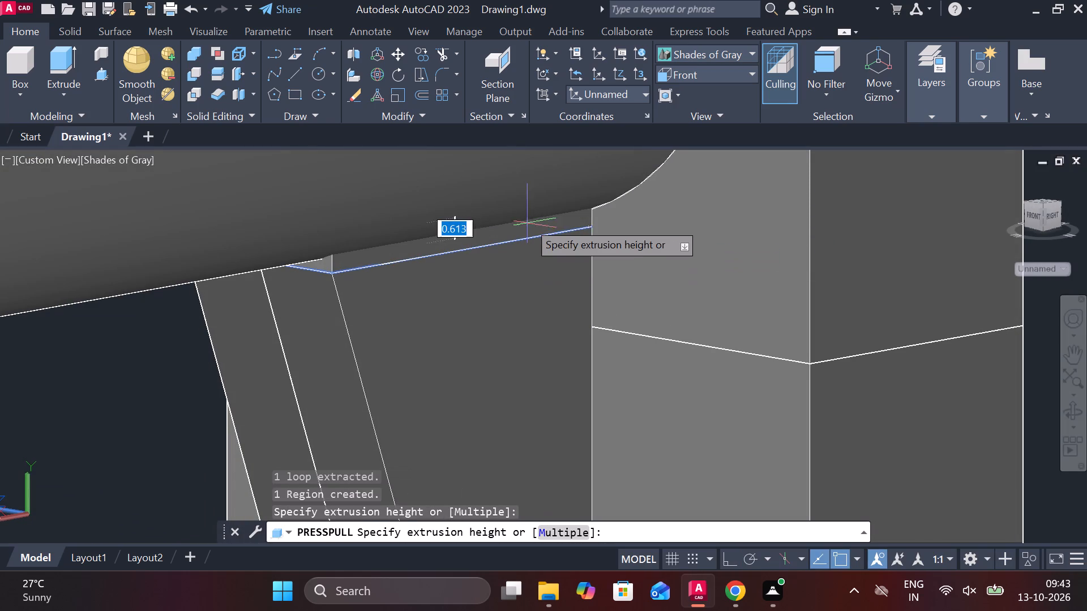
type("1")
key("space")
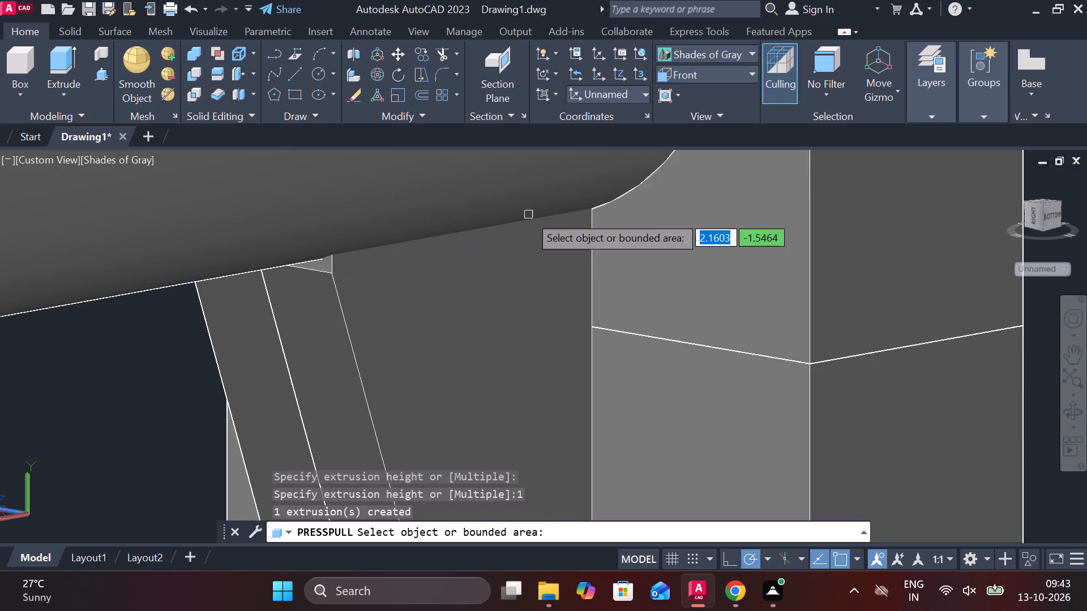
scroll(529, 215, "down", 1)
middle_click_drag(506, 328, 580, 299, "shift")
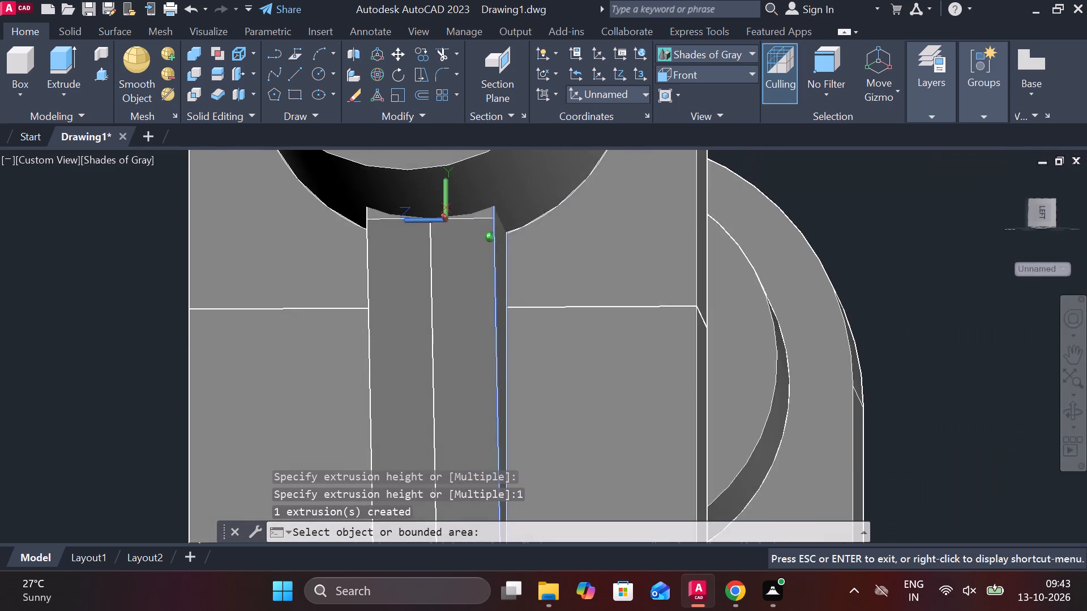
middle_click_drag(580, 299, 678, 309, "shift")
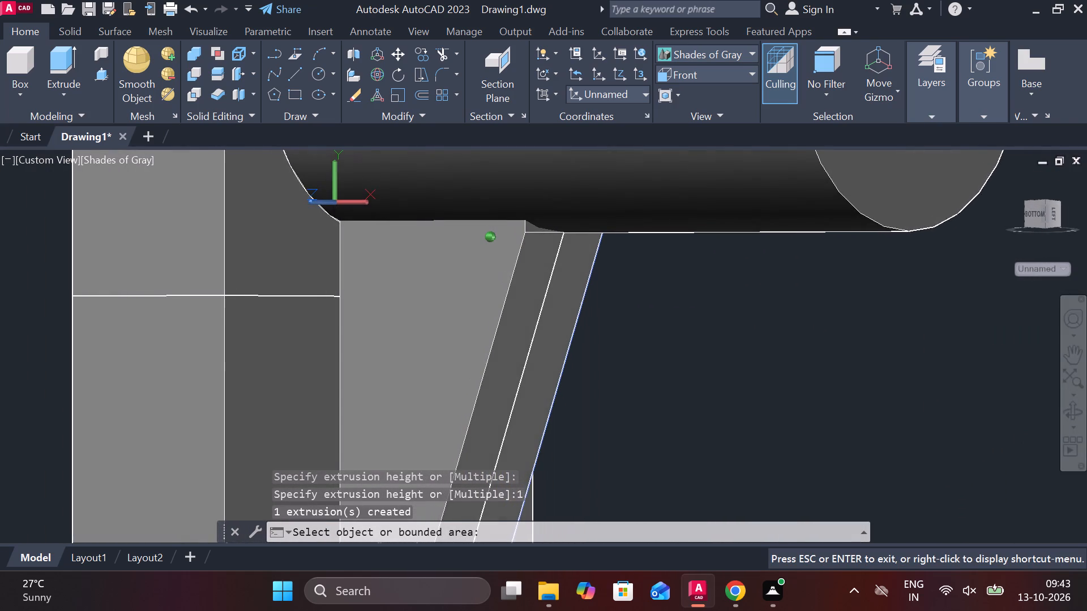
middle_click_drag(678, 309, 725, 314, "shift")
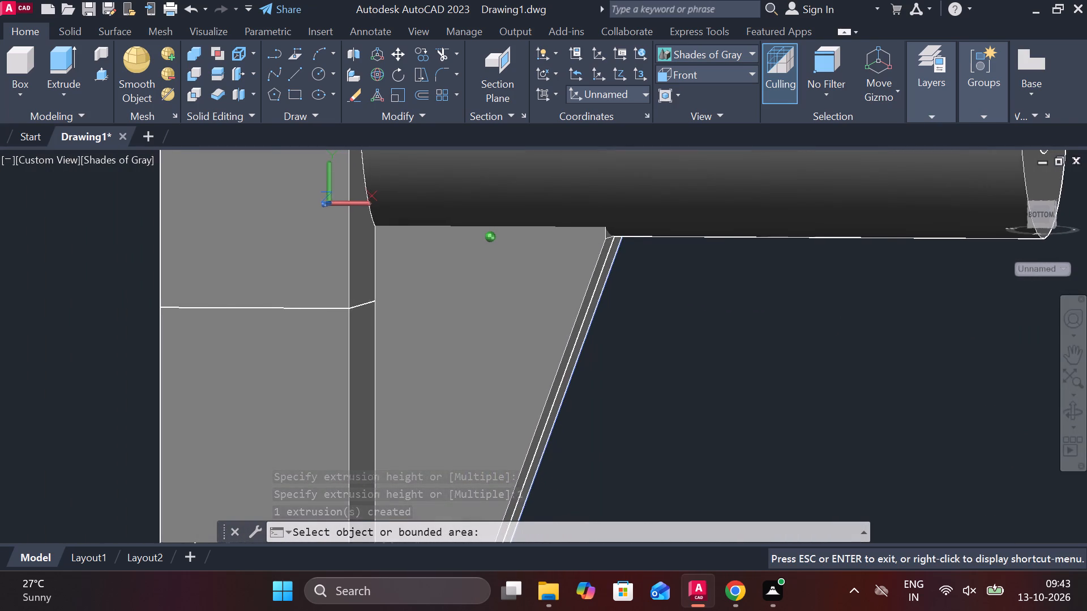
middle_click_drag(725, 314, 720, 315, "shift")
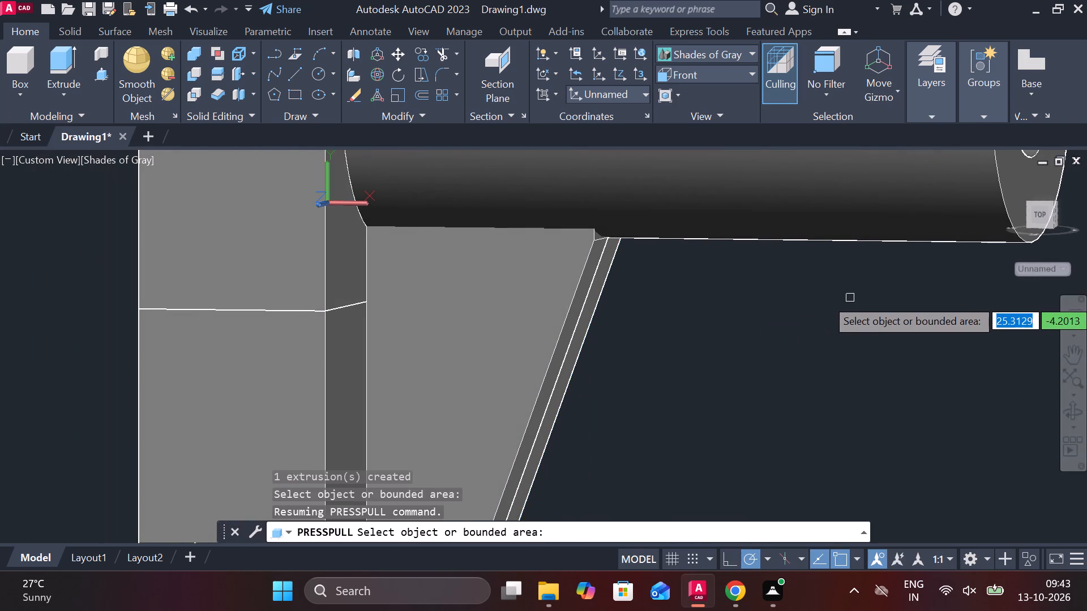
key("Escape")
Examine the extended rib from both sides where its top meets the round boss on the shorter arm.
scroll(850, 298, "down", 3)
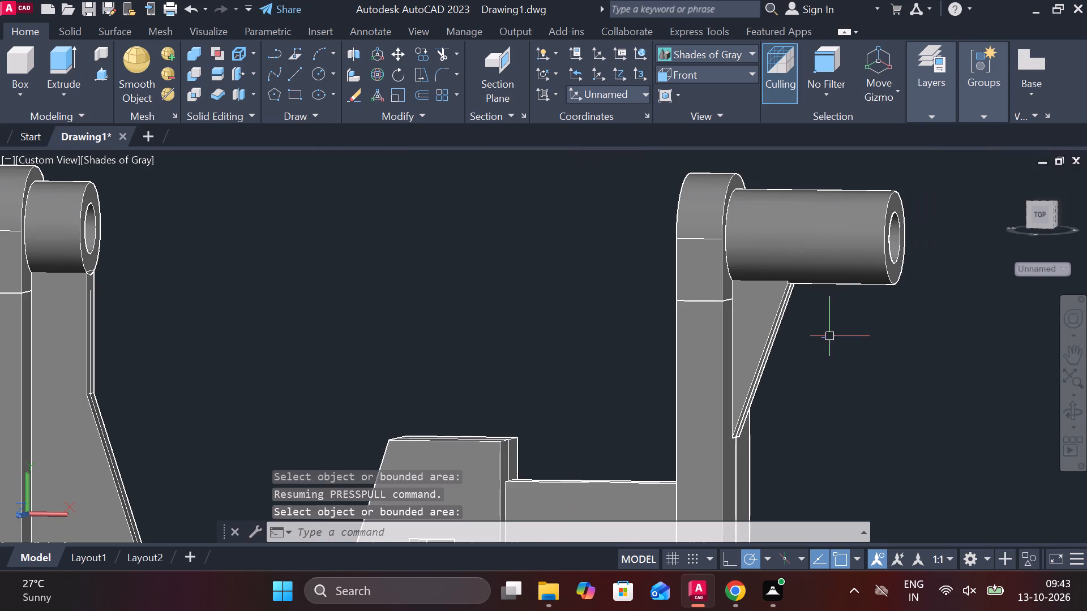
middle_click_drag(830, 334, 741, 296, "shift")
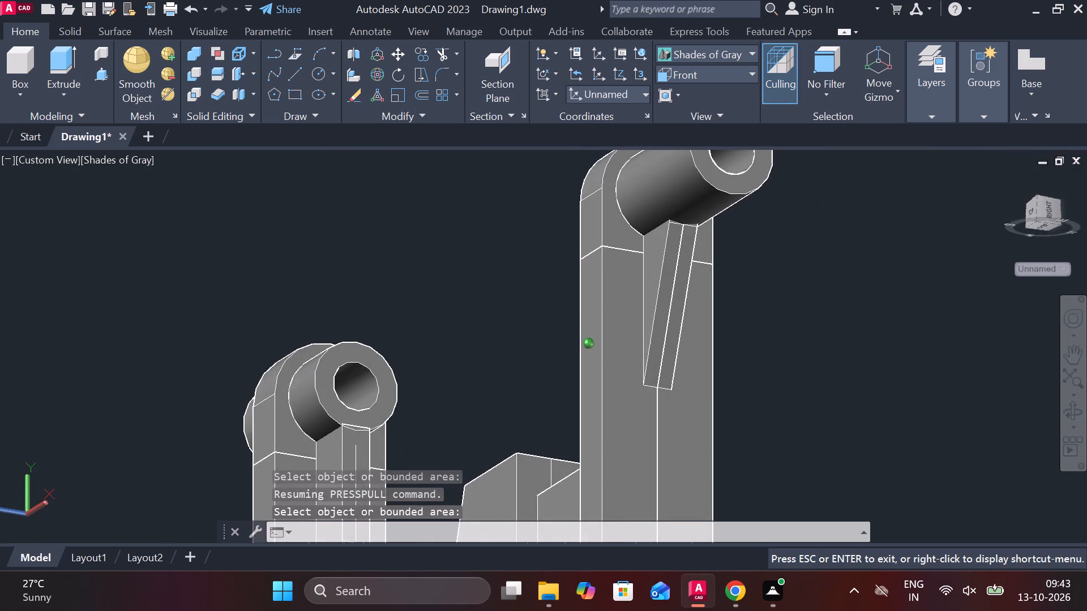
middle_click_drag(741, 296, 685, 337, "shift")
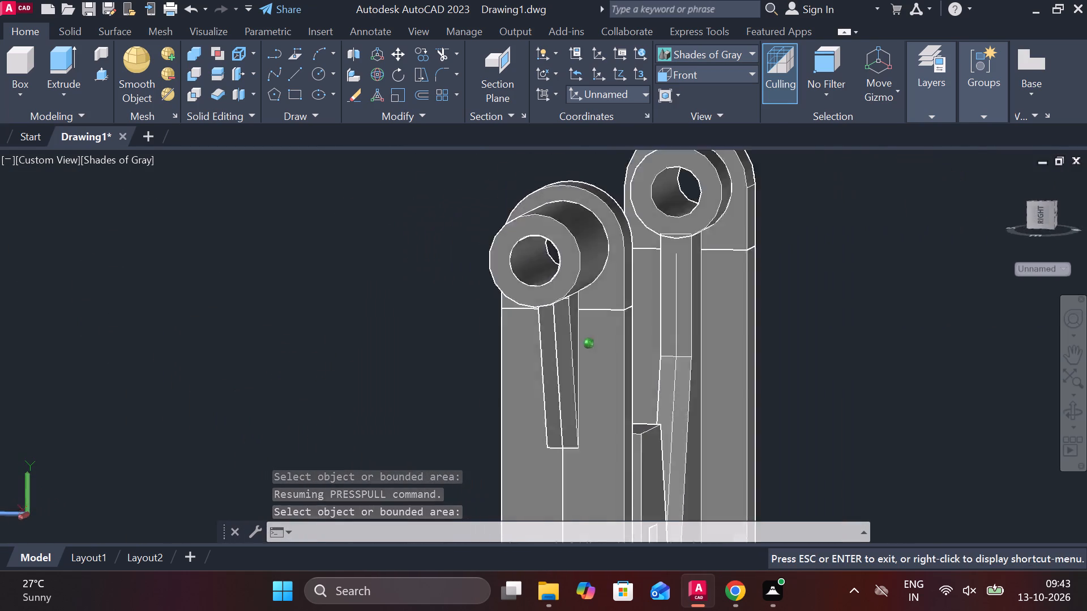
middle_click_drag(685, 337, 606, 358, "shift")
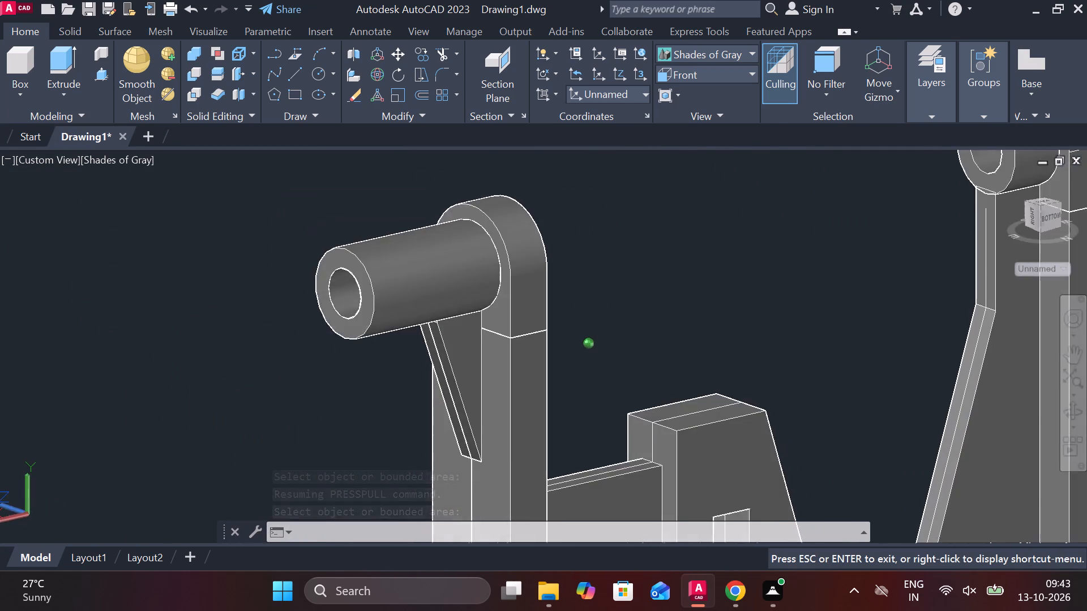
middle_click_drag(606, 358, 639, 368, "shift")
scroll(505, 402, "up", 2)
middle_click_drag(502, 377, 541, 322, "shift")
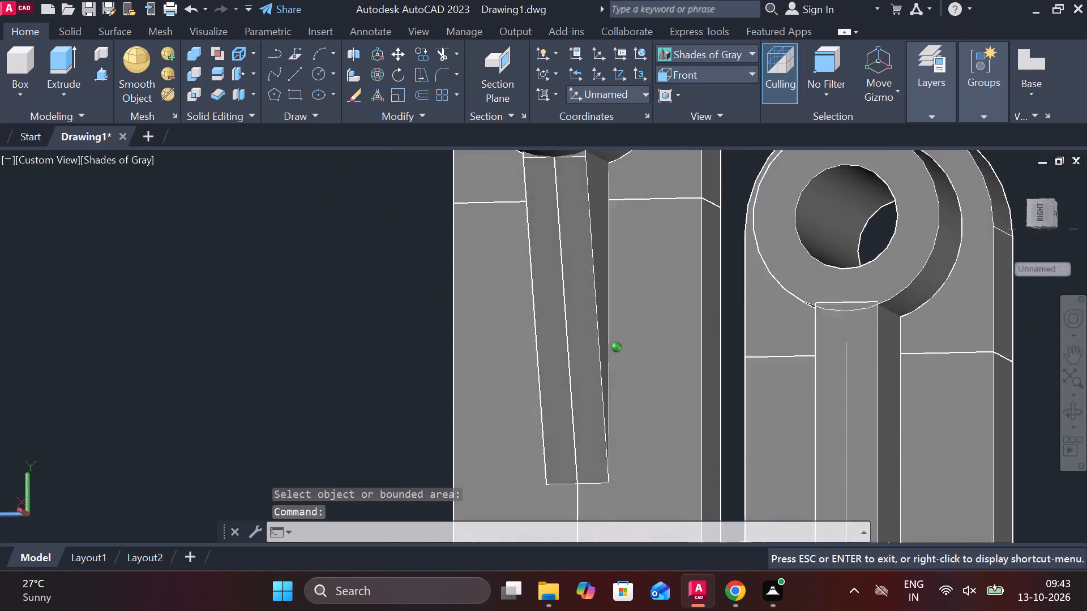
middle_click_drag(541, 322, 590, 351, "shift")
scroll(640, 271, "up", 1)
middle_click_drag(681, 268, 691, 268, "shift")
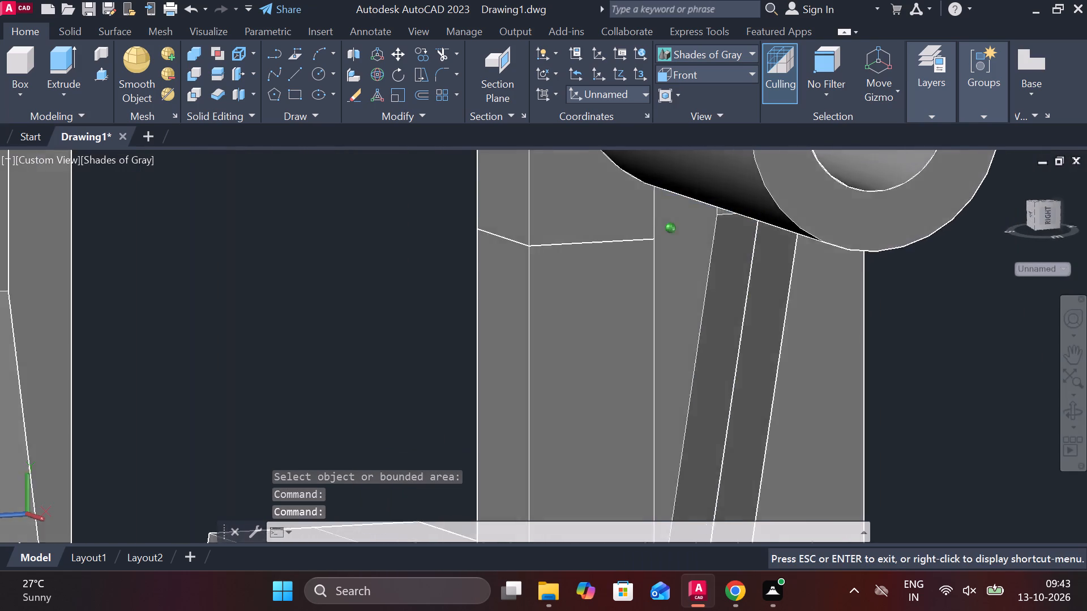
middle_click_drag(691, 268, 723, 261, "shift")
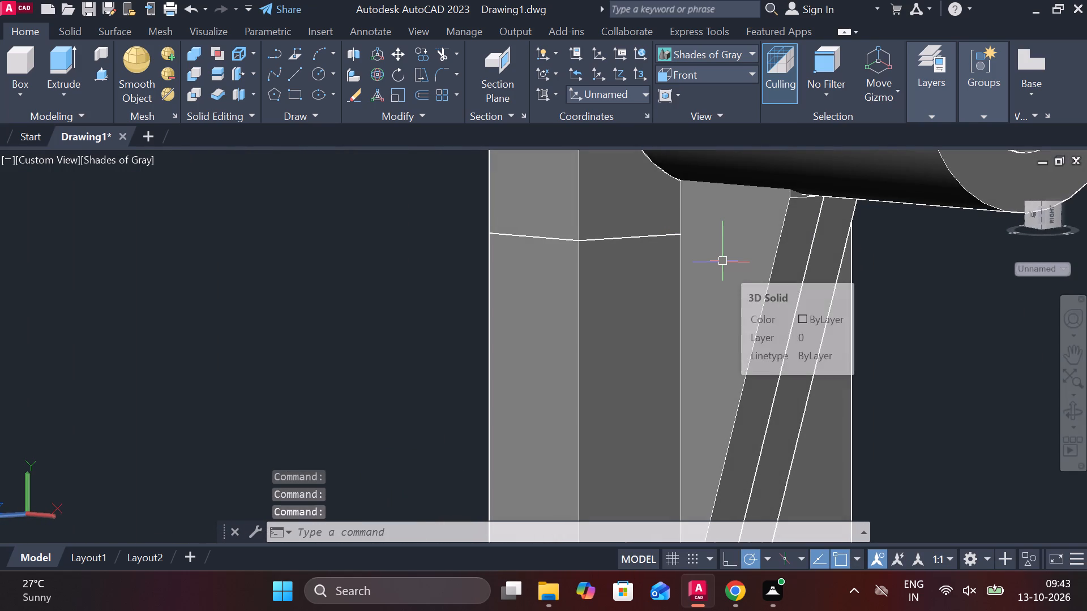
Undo the rib's top-face Presspull and its move, back to the rib standing detached beside the shorter arm.
key("ctrl+z")
key("ctrl+z")
key("ctrl+z")
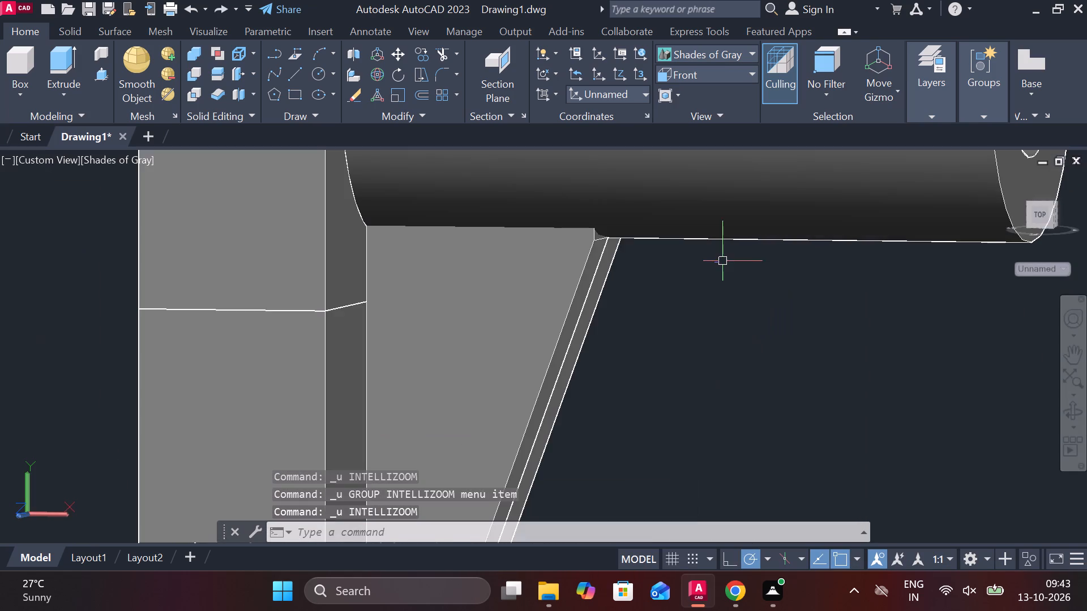
key("ctrl+z")
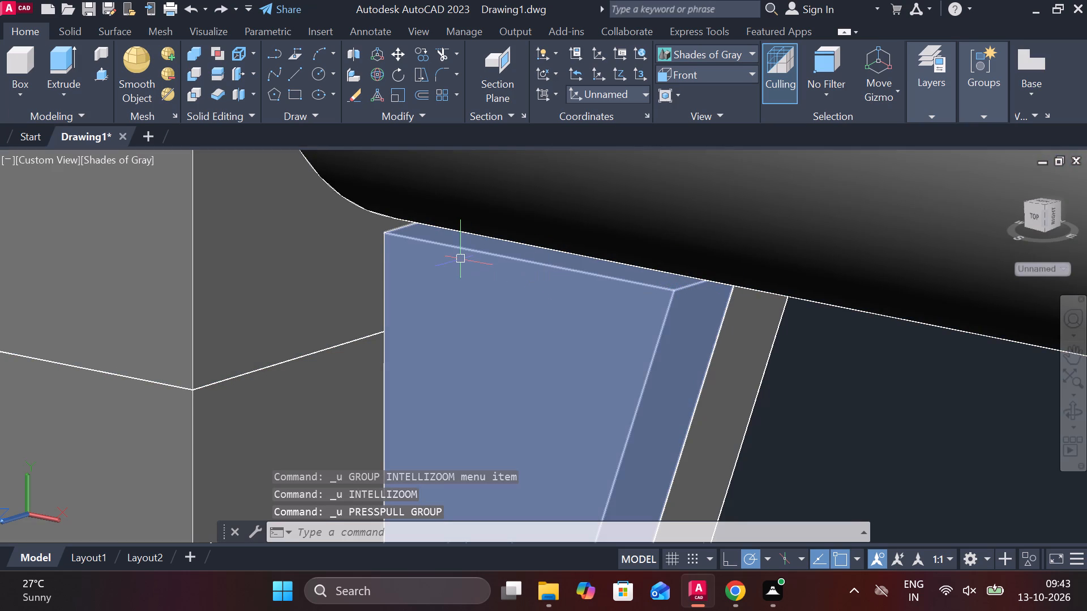
key("ctrl+z")
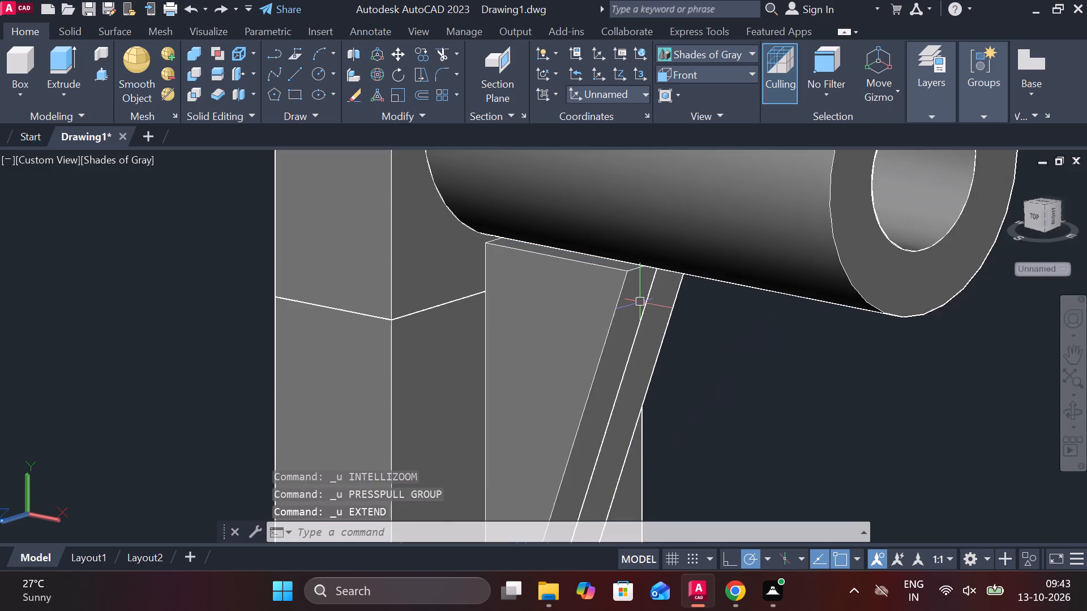
key("ctrl+z")
key("ctrl+z")
key("ctrl+z")
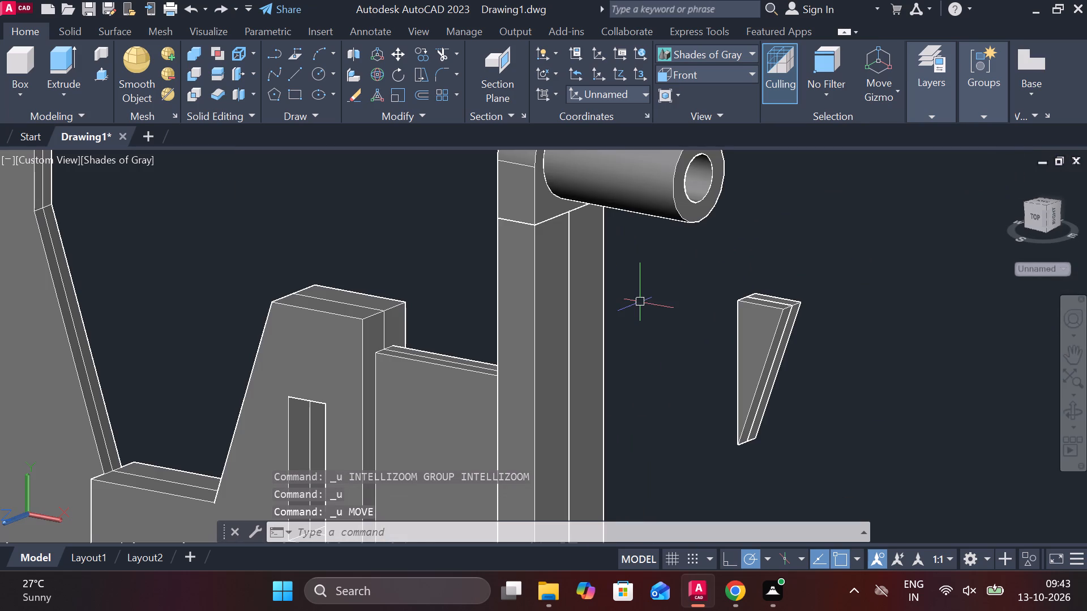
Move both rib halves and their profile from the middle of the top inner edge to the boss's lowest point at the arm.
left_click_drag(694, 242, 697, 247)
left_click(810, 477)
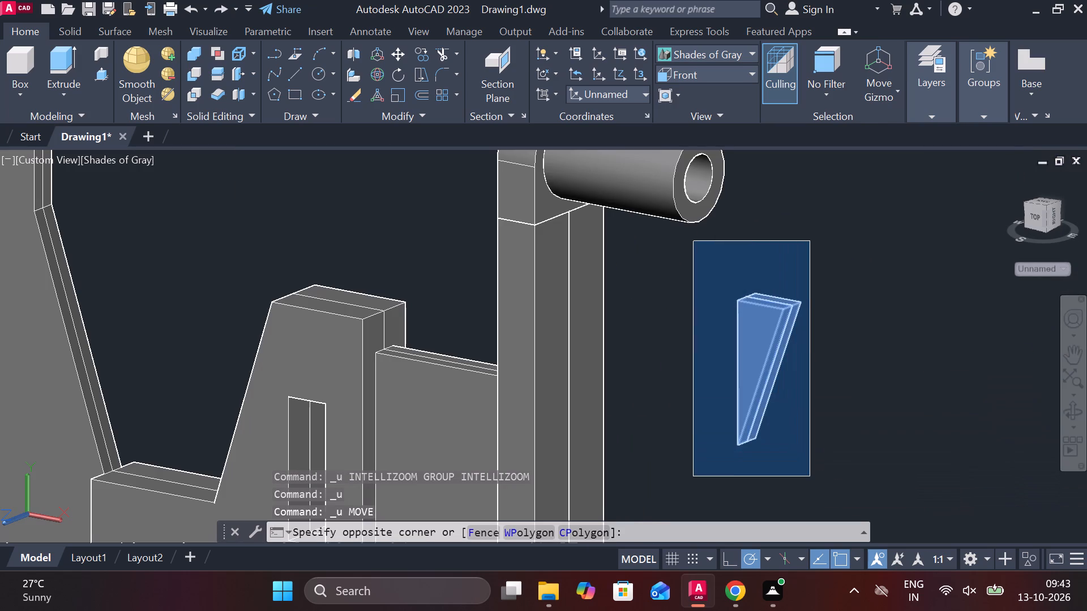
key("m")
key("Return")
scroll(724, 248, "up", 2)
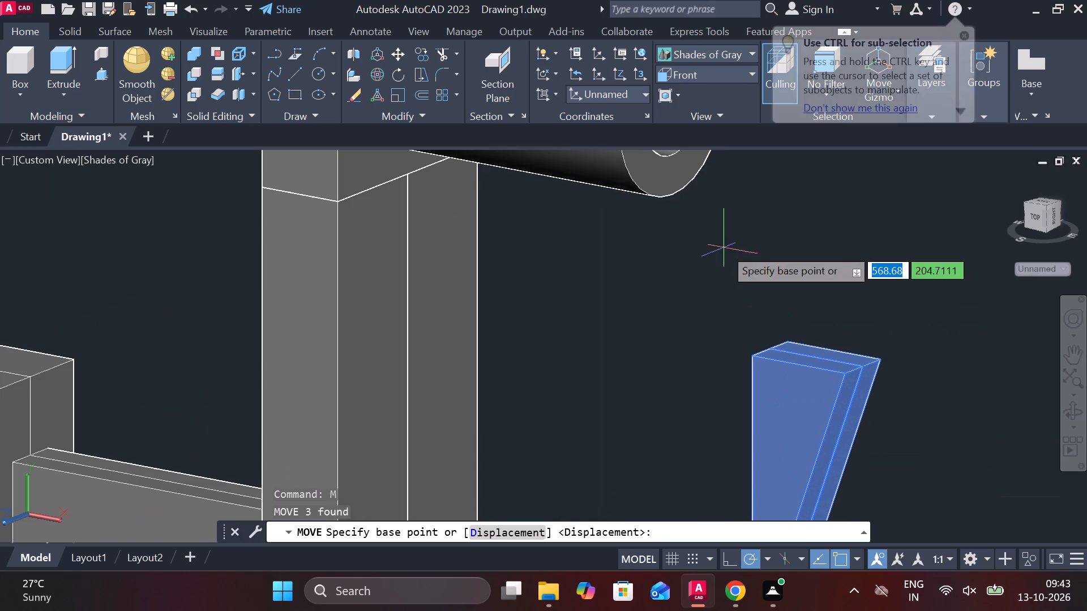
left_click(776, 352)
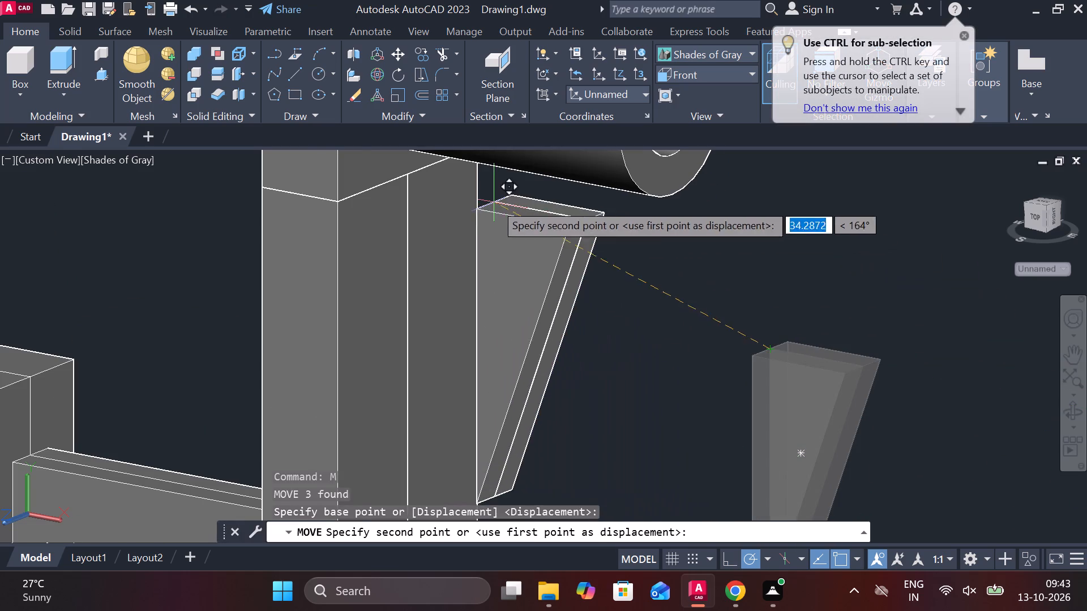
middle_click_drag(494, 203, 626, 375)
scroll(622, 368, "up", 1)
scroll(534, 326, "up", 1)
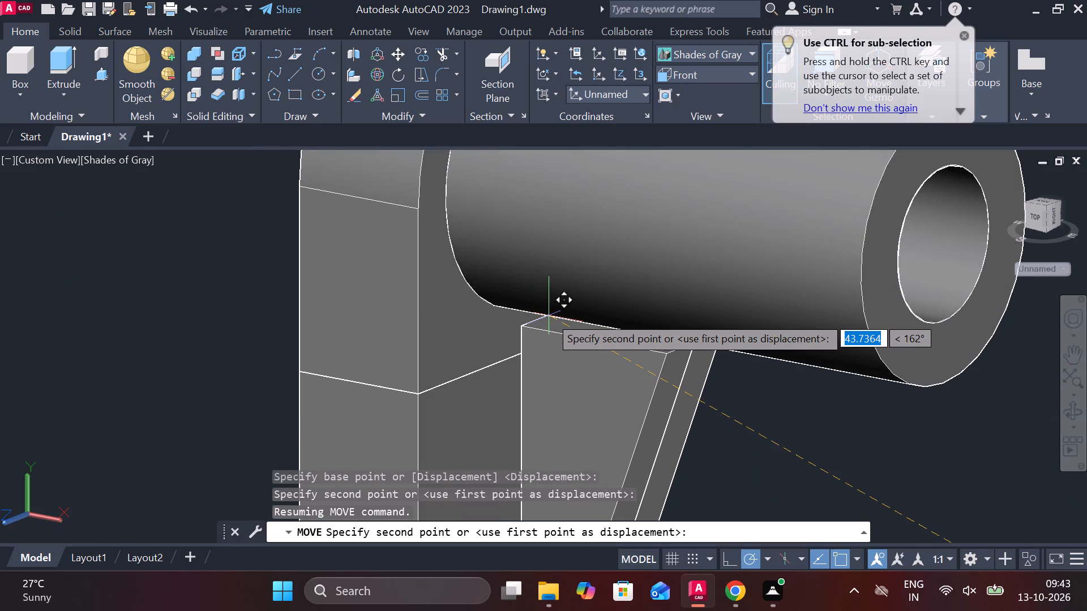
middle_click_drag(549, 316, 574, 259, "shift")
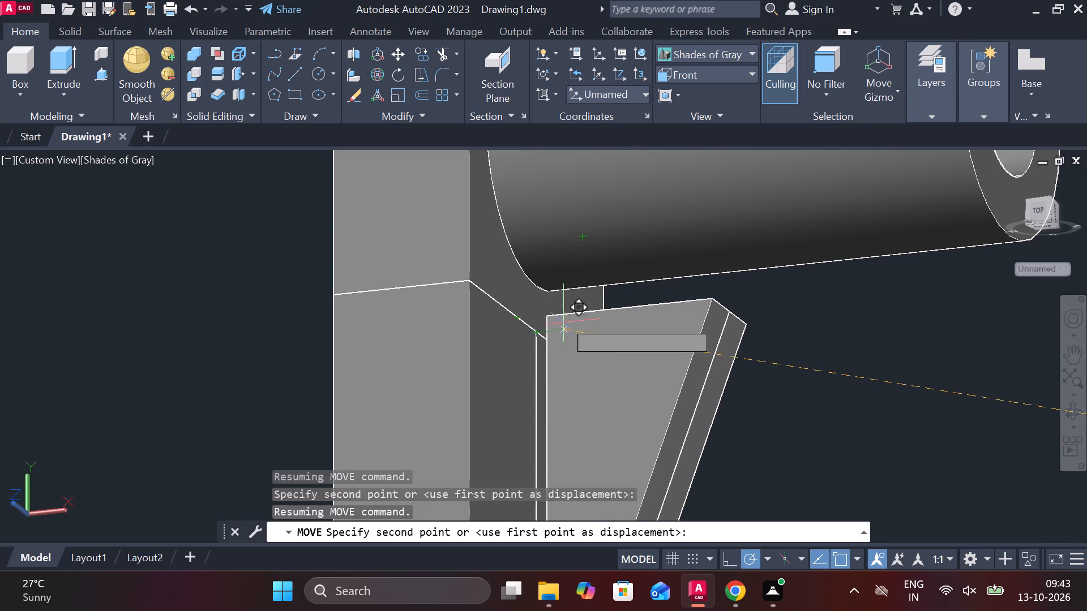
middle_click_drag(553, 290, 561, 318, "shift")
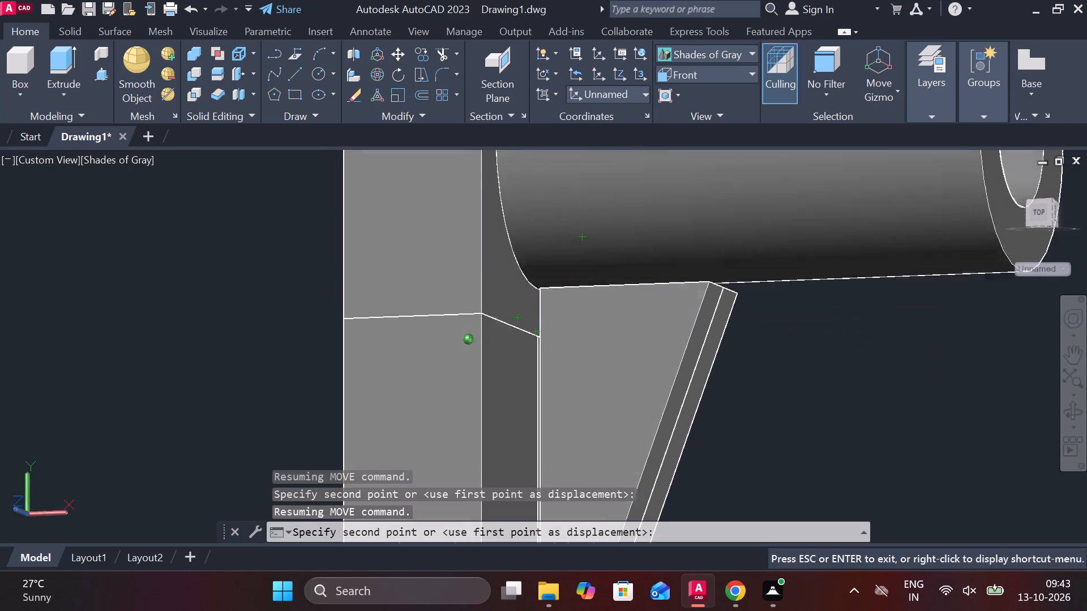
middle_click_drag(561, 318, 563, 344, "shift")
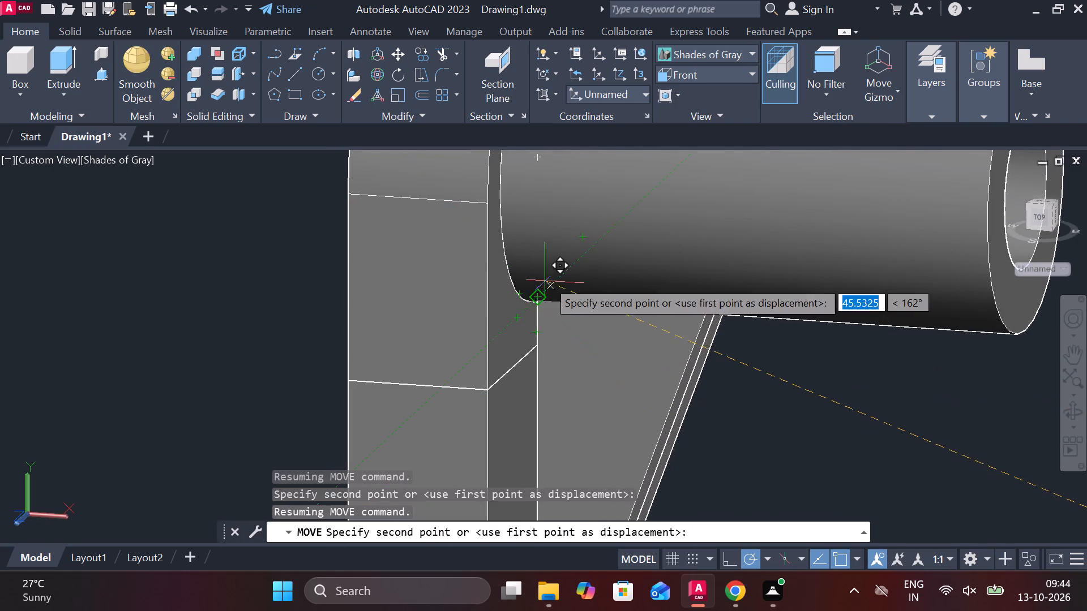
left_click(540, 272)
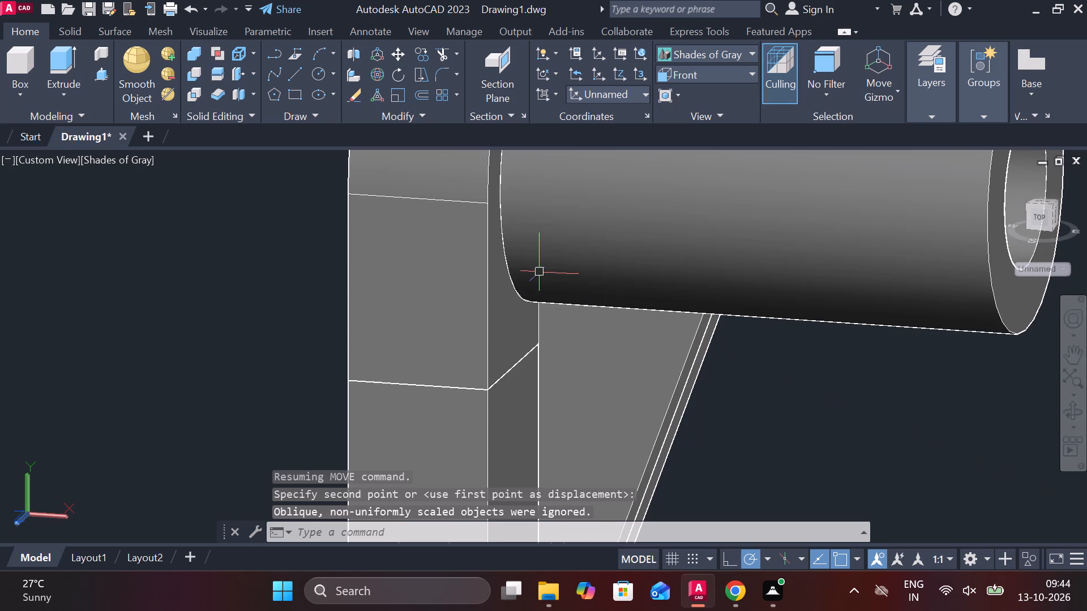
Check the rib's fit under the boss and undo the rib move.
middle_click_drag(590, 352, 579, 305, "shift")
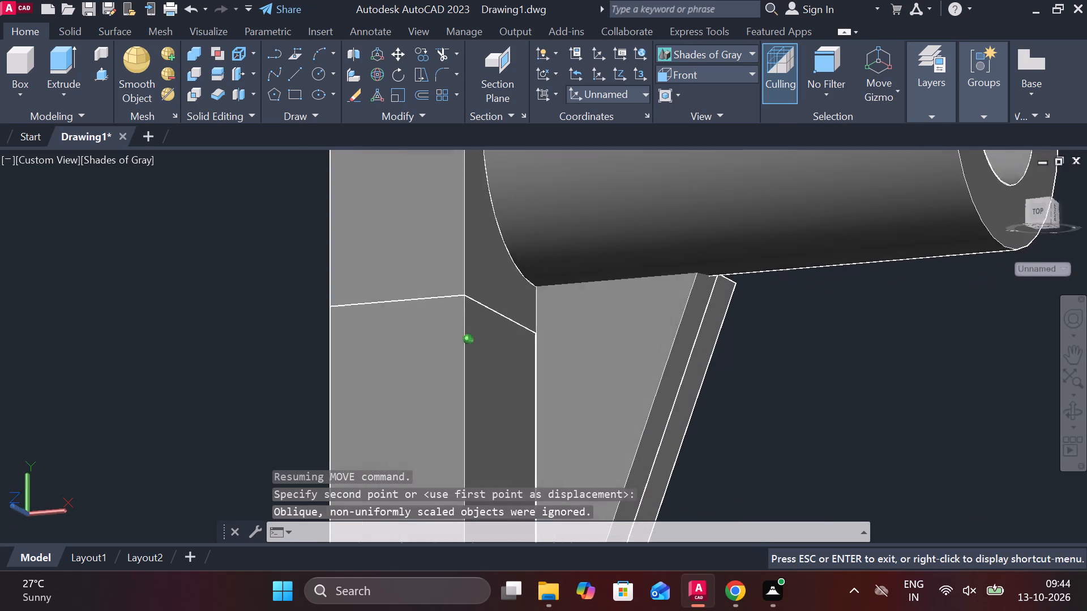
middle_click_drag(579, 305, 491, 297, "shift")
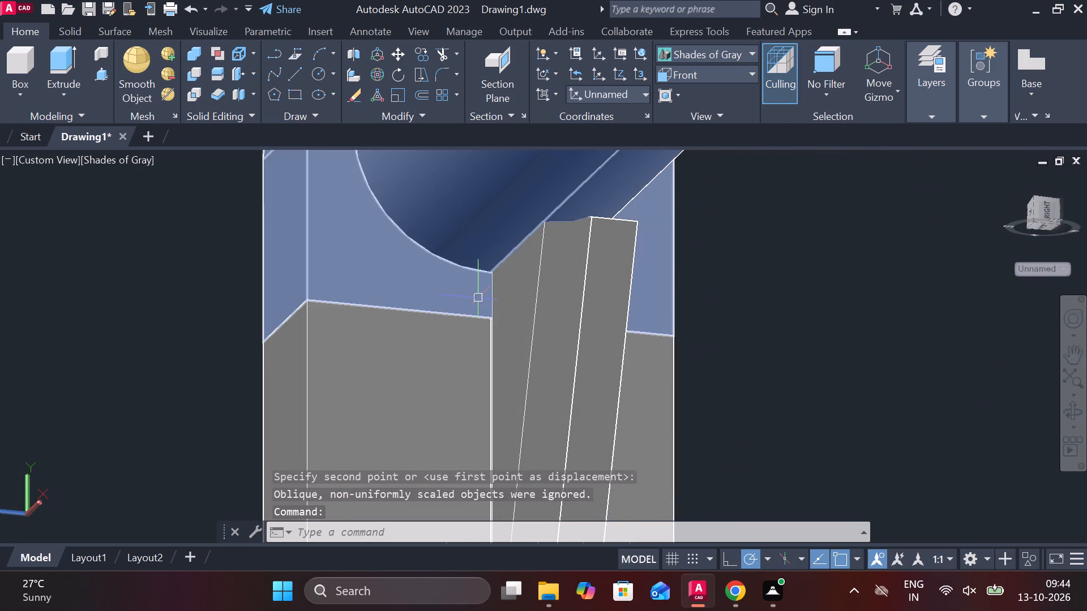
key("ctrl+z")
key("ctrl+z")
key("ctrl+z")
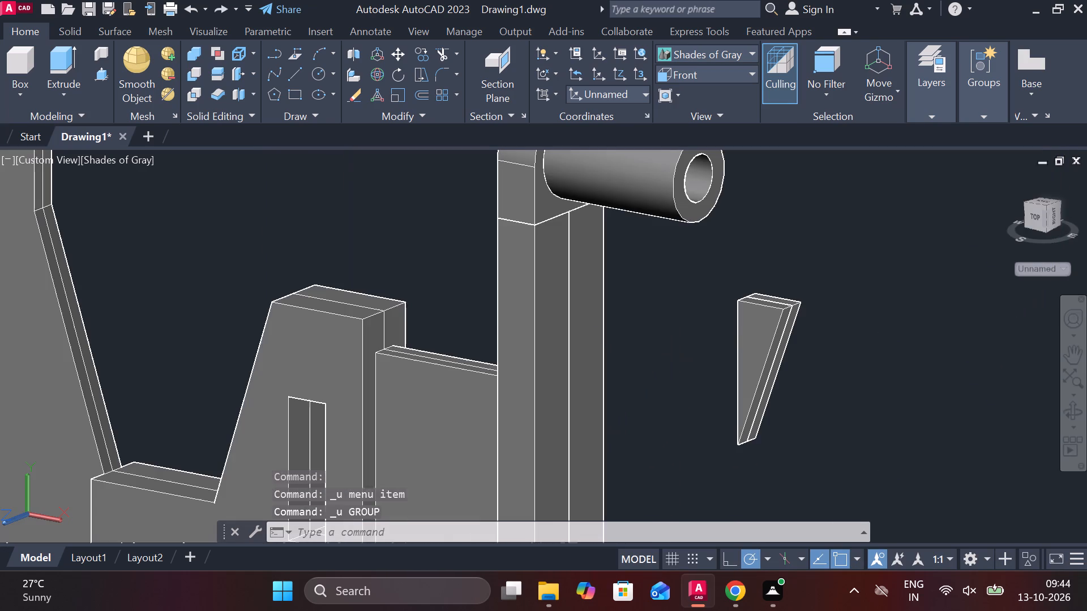
Draw a line about 45 long from the boss's lowest point at the arm, along its underside and past its free end.
scroll(627, 291, "up", 2)
key("l")
key("Return")
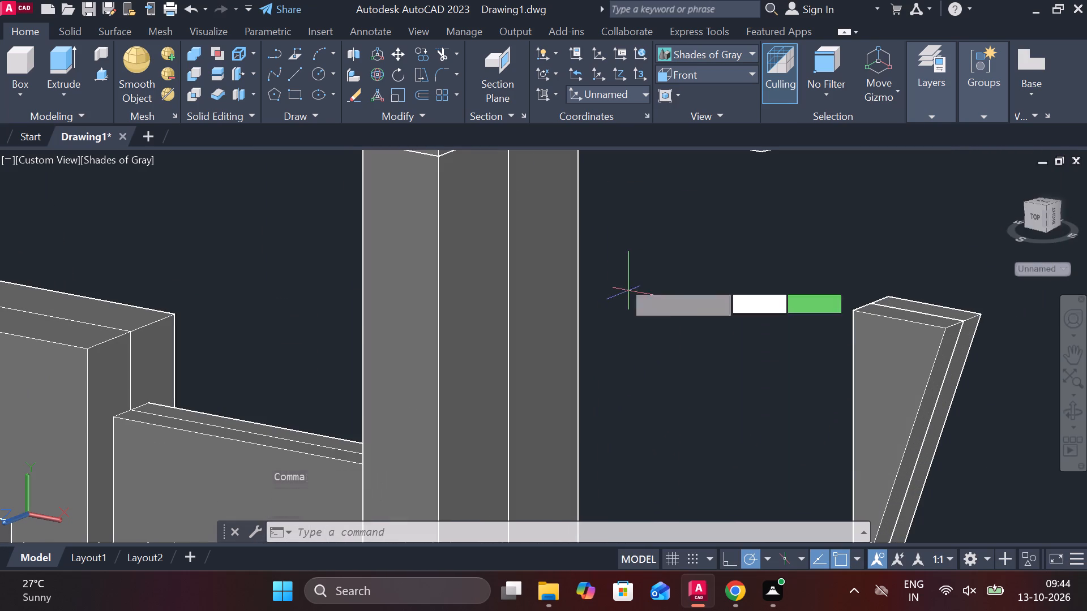
middle_click_drag(620, 231, 660, 360)
middle_click_drag(645, 341, 621, 302, "shift")
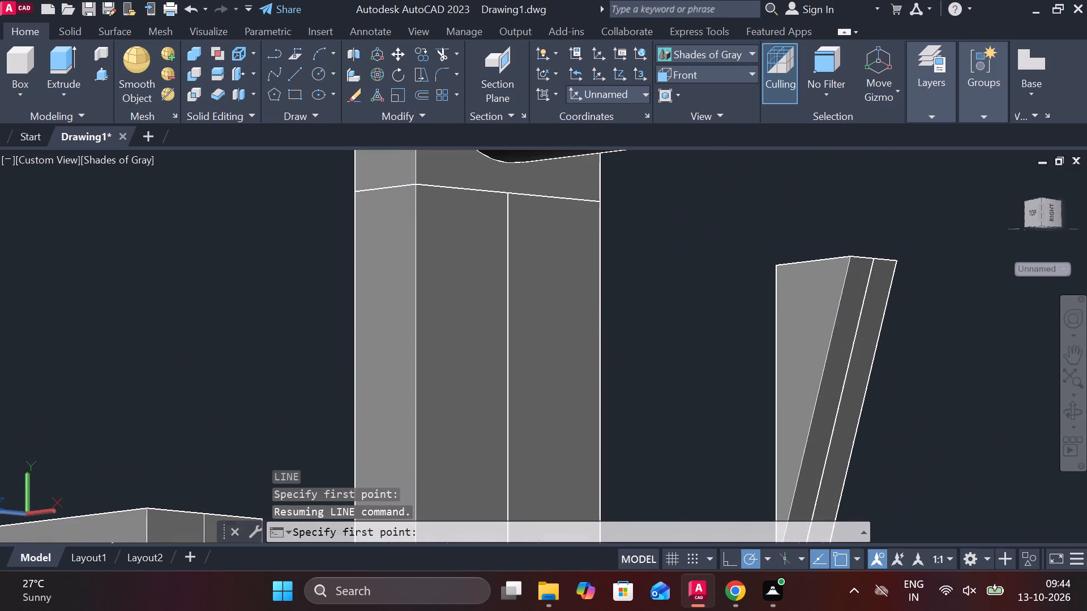
middle_click_drag(534, 195, 559, 309)
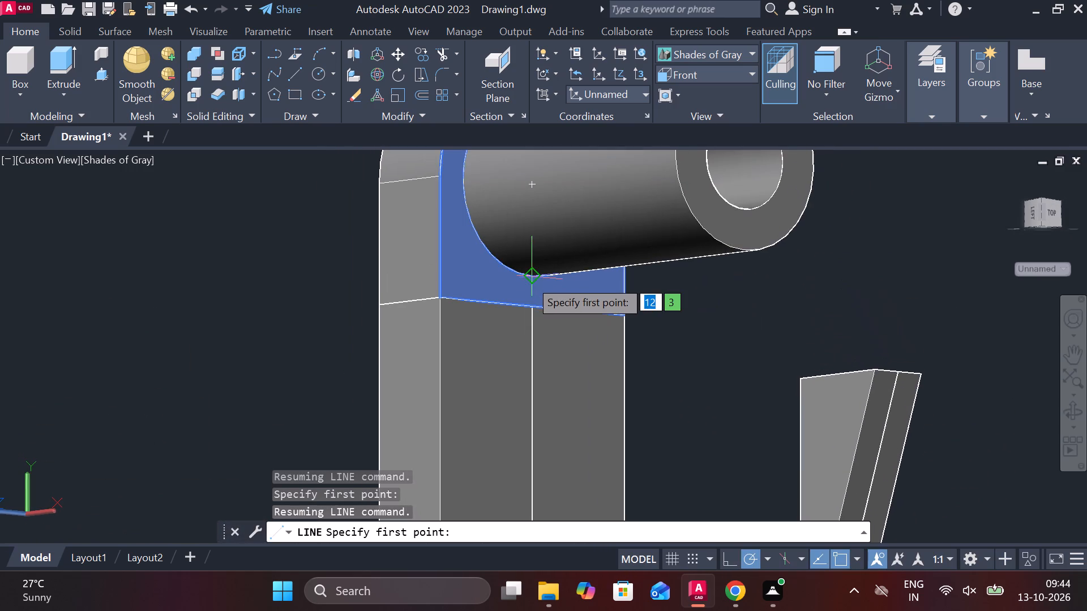
left_click(529, 279)
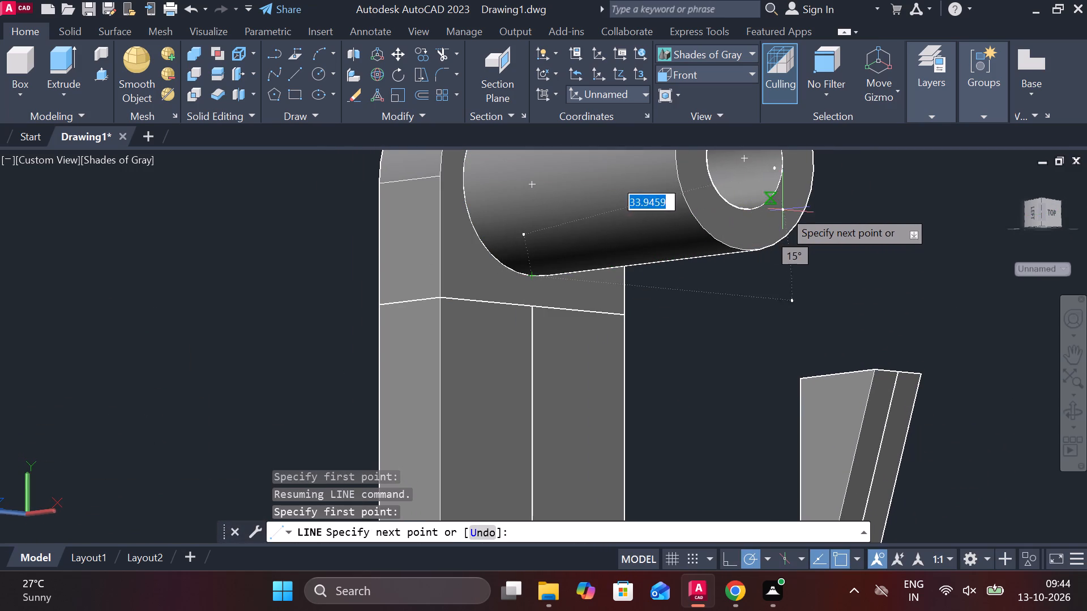
left_click(834, 247)
middle_click_drag(839, 249, 665, 298, "shift")
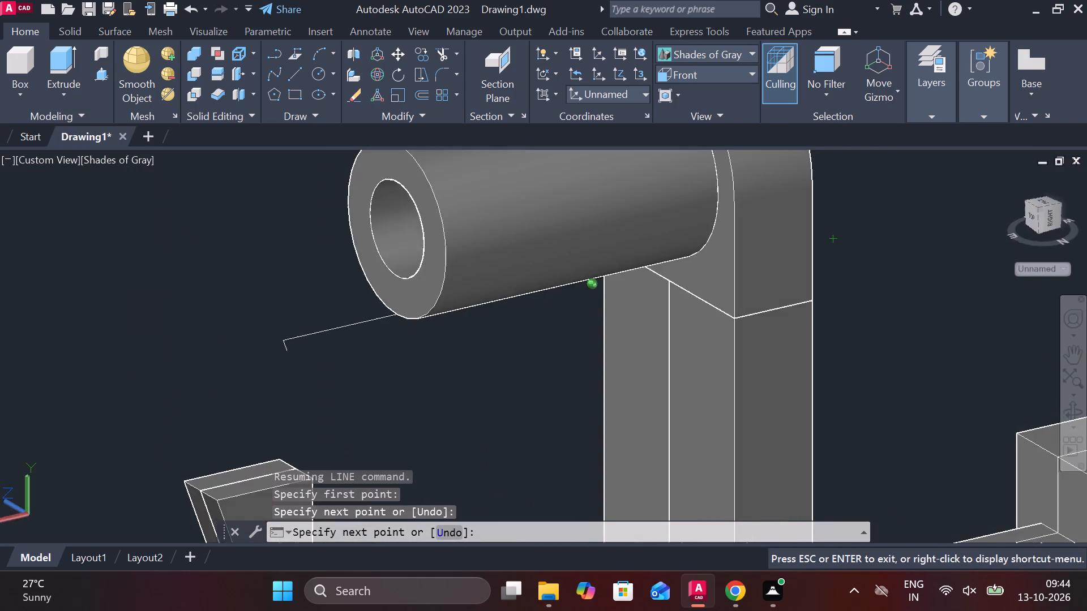
middle_click_drag(665, 298, 730, 332, "shift")
scroll(631, 391, "down", 1)
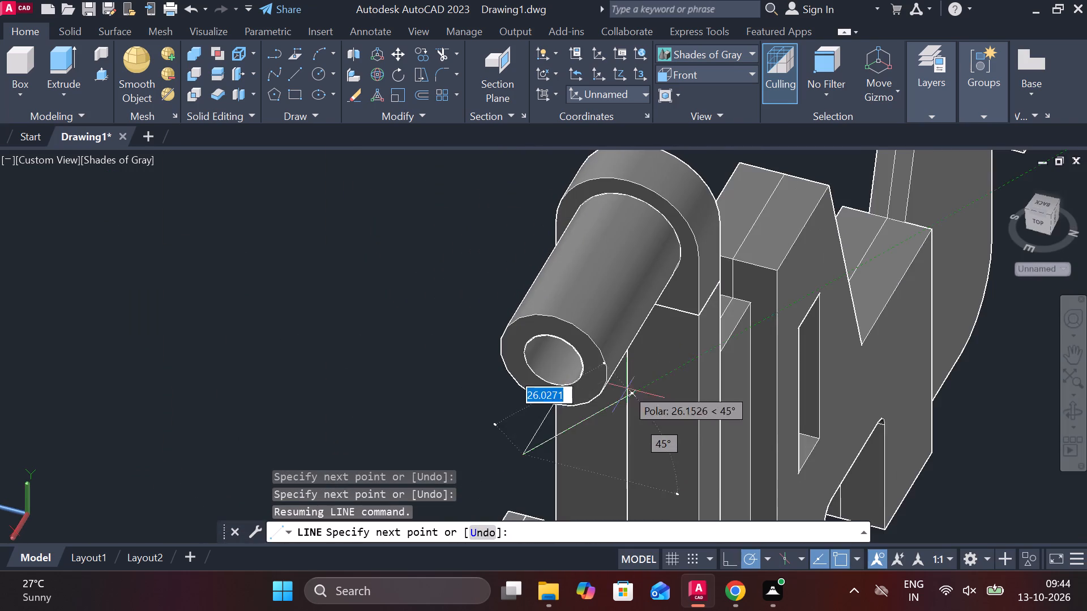
middle_click_drag(577, 391, 604, 341)
key("Escape")
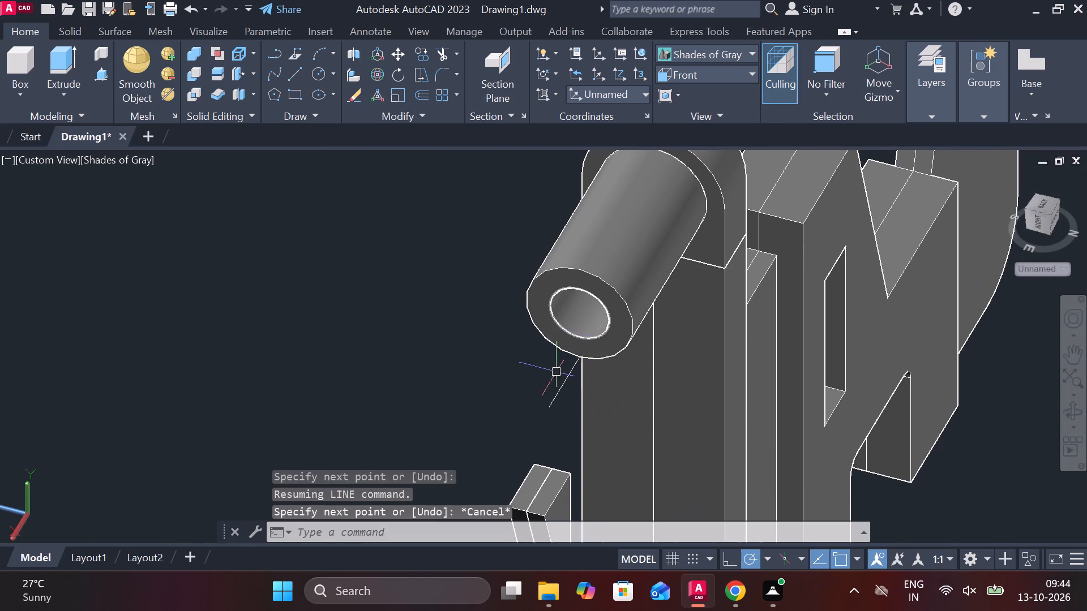
Move the two rib halves and their profile from the middle of the top inner edge to the boss's lowest point at the arm.
middle_click_drag(558, 360, 598, 326, "shift")
scroll(581, 299, "down", 1)
middle_click_drag(580, 296, 601, 334)
middle_click(623, 305, "shift")
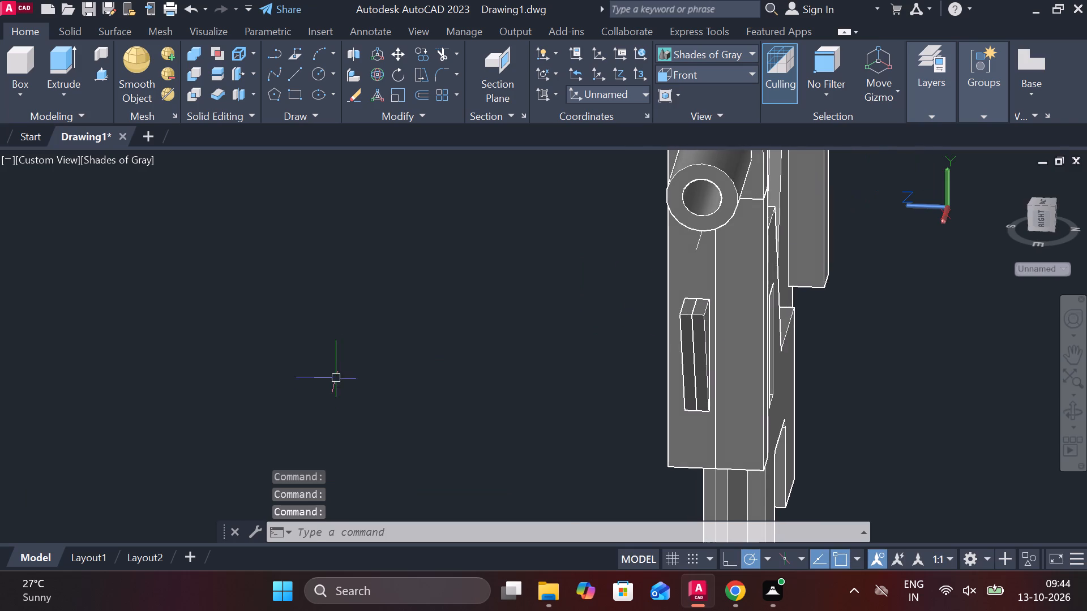
scroll(352, 373, "down", 1)
middle_click_drag(412, 404, 447, 357, "shift")
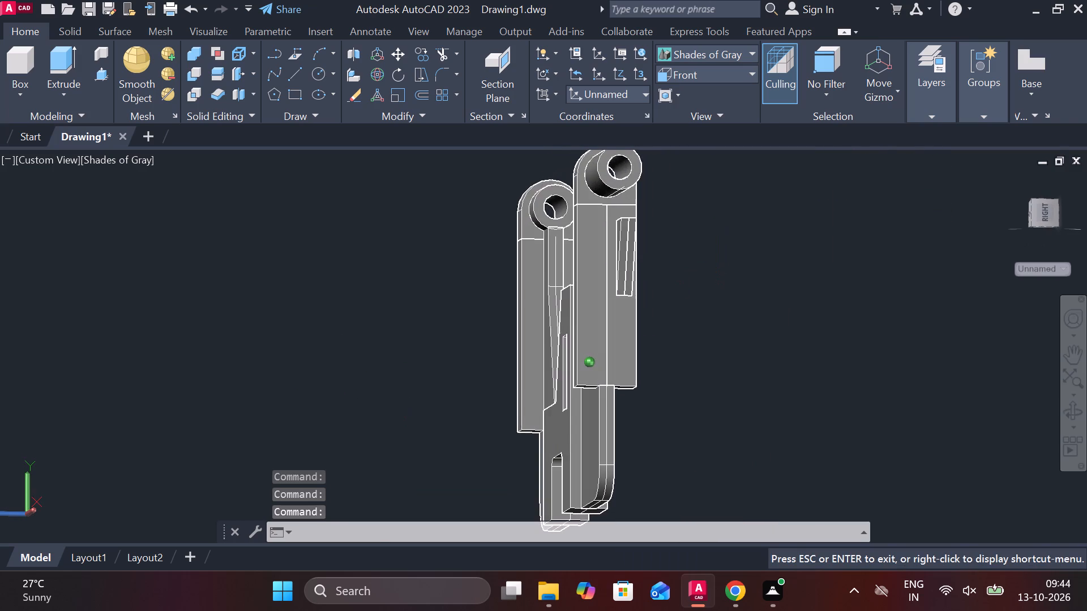
middle_click_drag(447, 357, 448, 357, "shift")
scroll(572, 293, "up", 3)
middle_click_drag(621, 282, 604, 401)
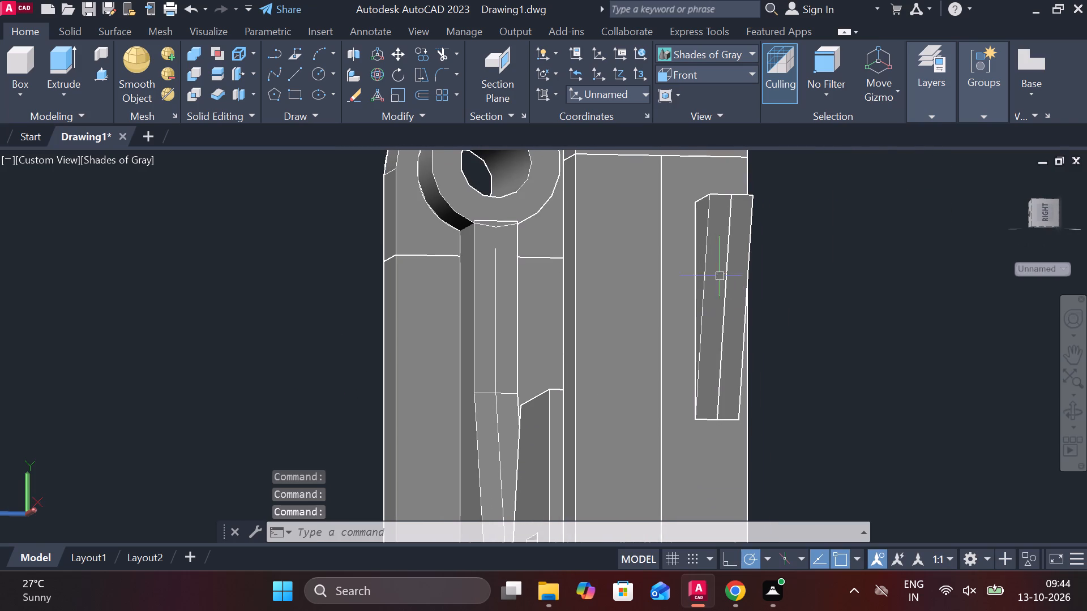
middle_click_drag(692, 244, 746, 272, "shift")
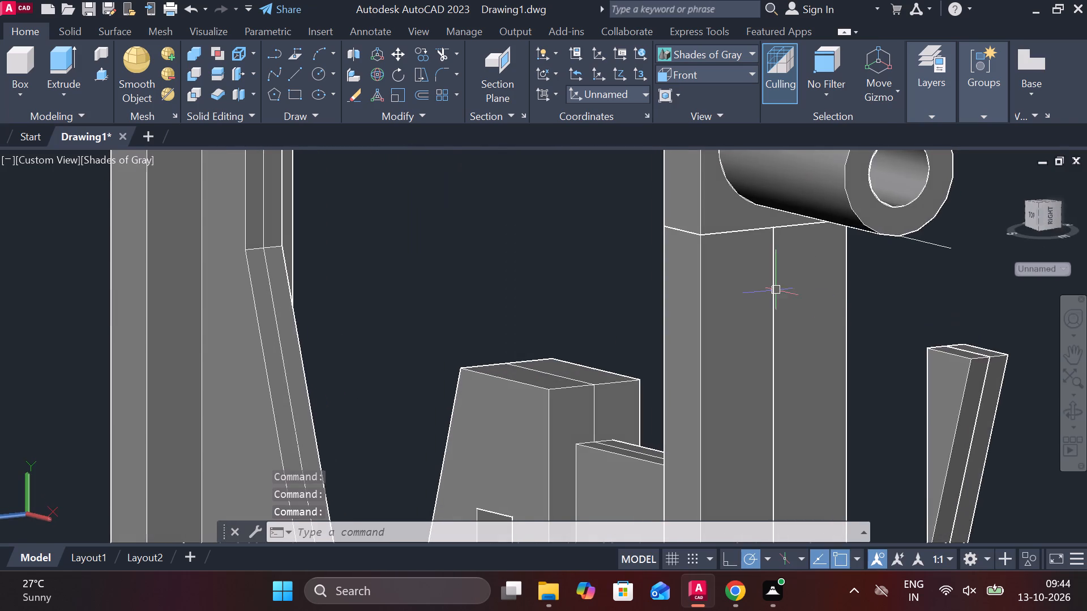
scroll(866, 298, "down", 1)
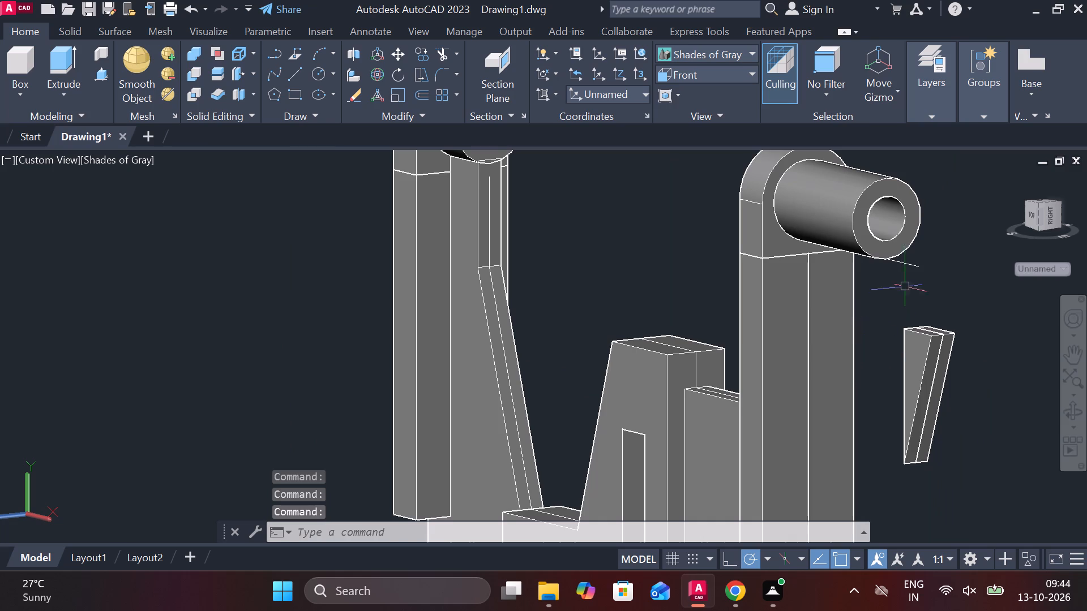
left_click(905, 287)
left_click(998, 484)
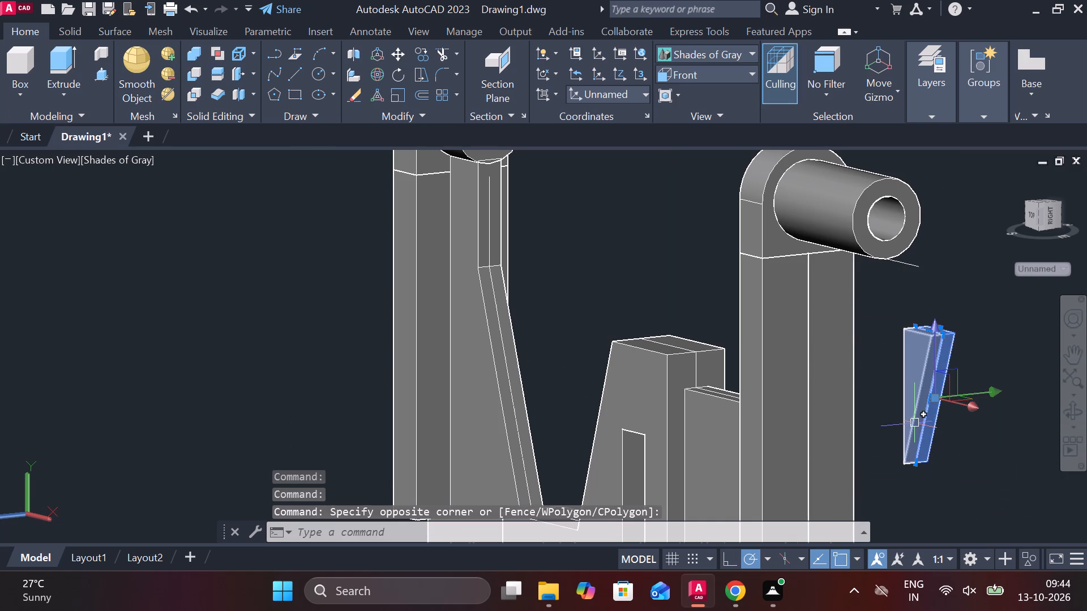
key("Escape")
left_click(888, 292)
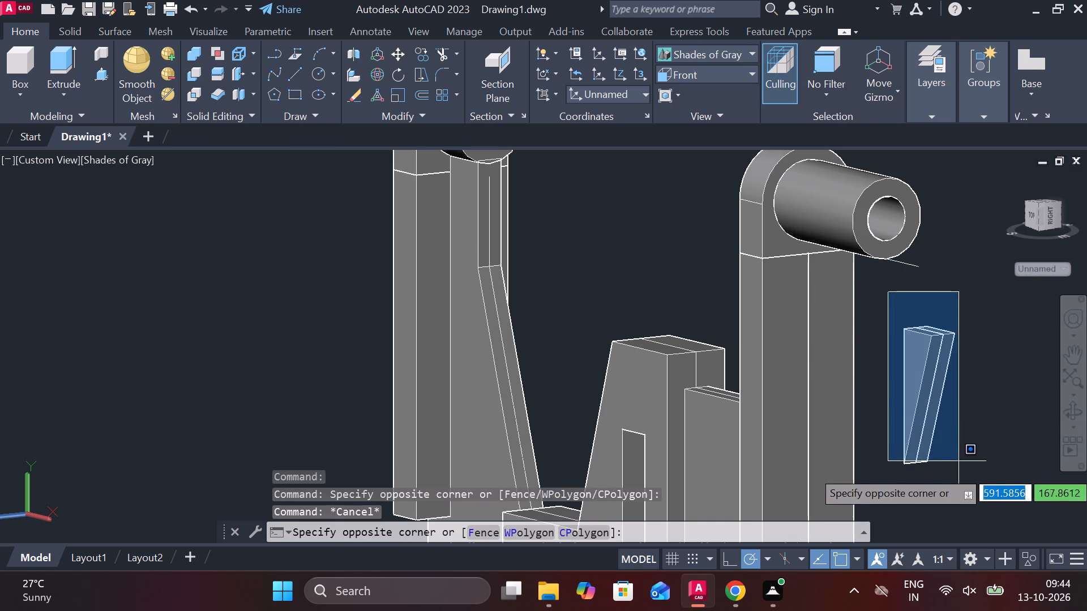
left_click(965, 504)
key("m")
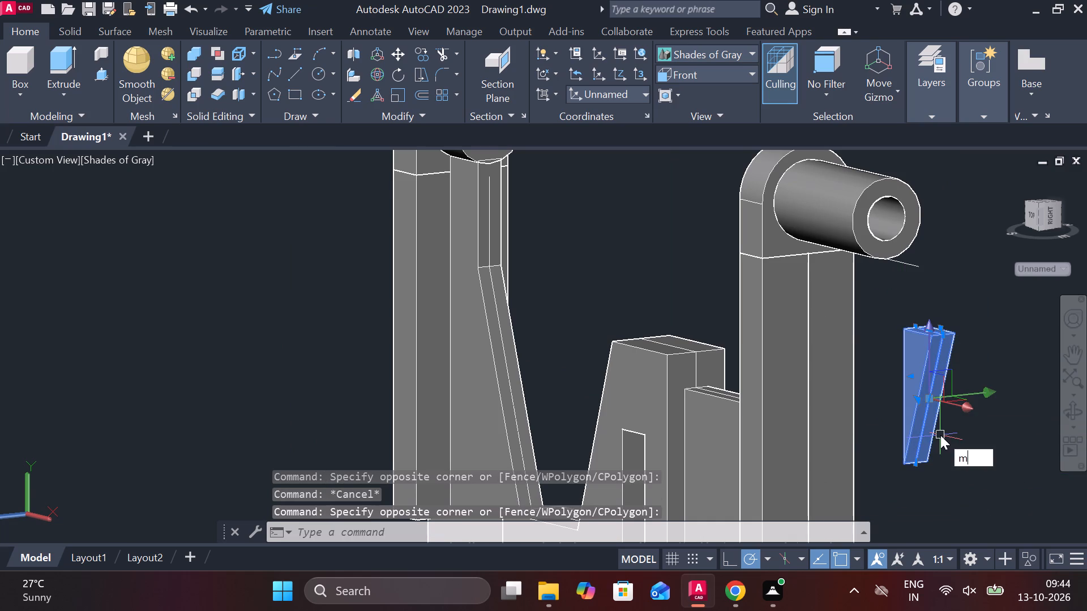
key("Return")
scroll(924, 273, "up", 2)
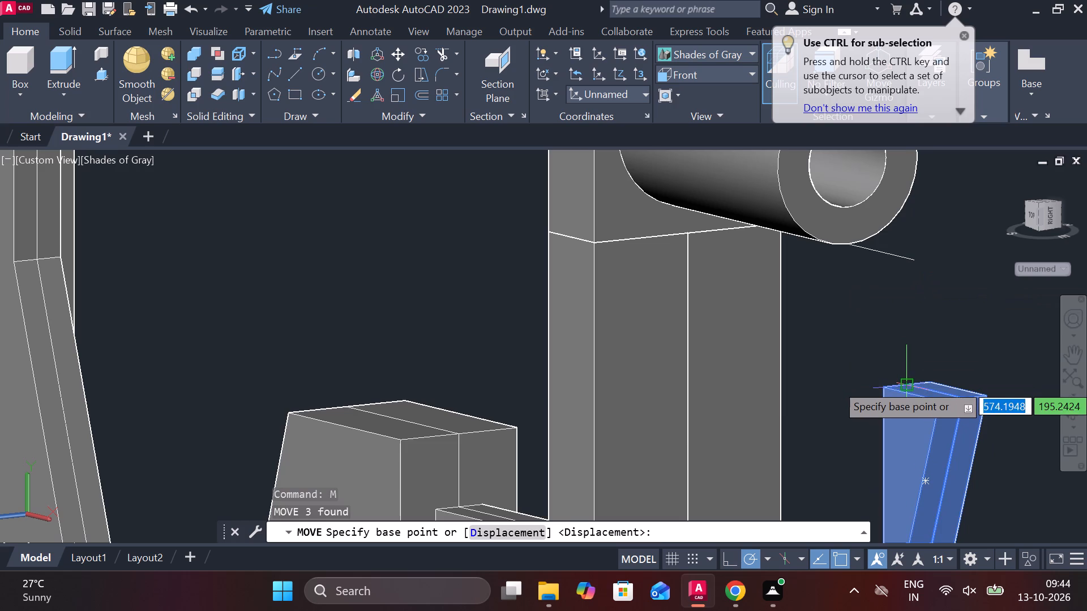
left_click(910, 384)
scroll(755, 220, "up", 2)
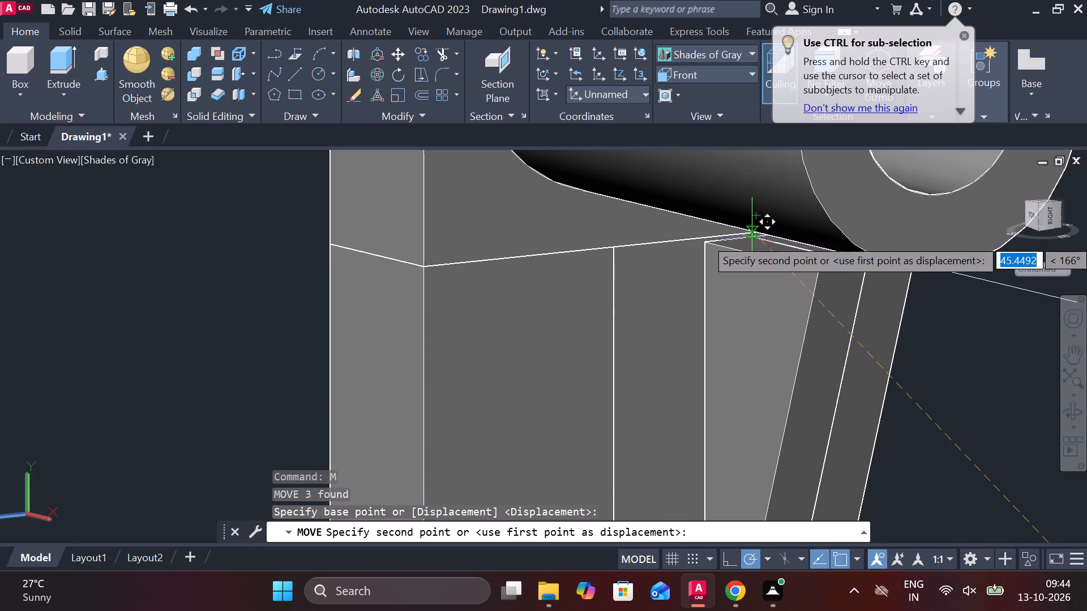
scroll(752, 237, "up", 3)
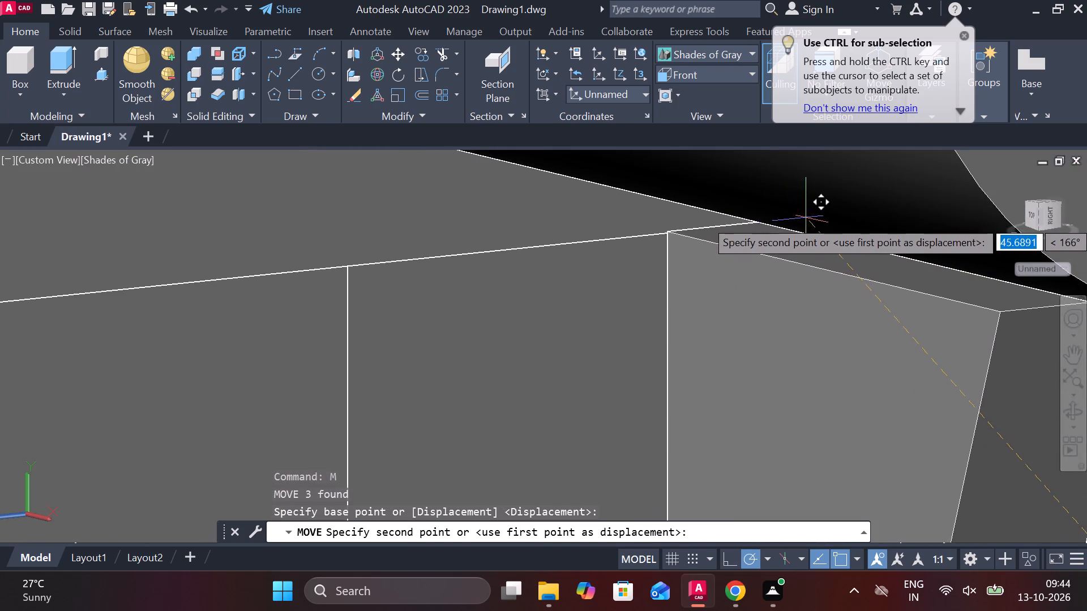
scroll(790, 220, "down", 1)
middle_click_drag(797, 313, 814, 276, "shift")
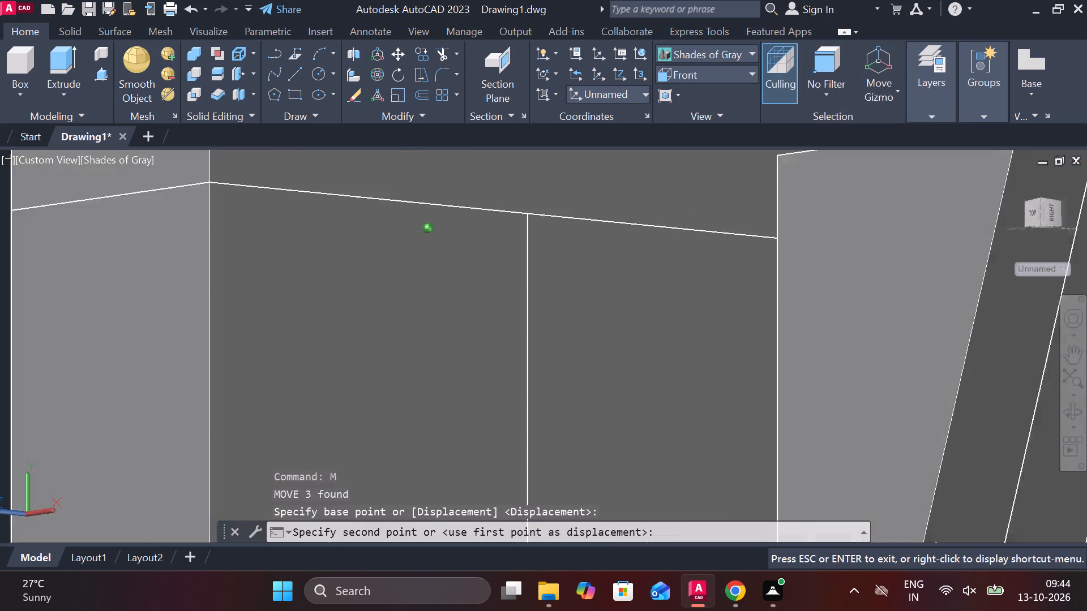
middle_click_drag(814, 276, 819, 256, "shift")
scroll(820, 255, "down", 1)
middle_click_drag(817, 228, 821, 313)
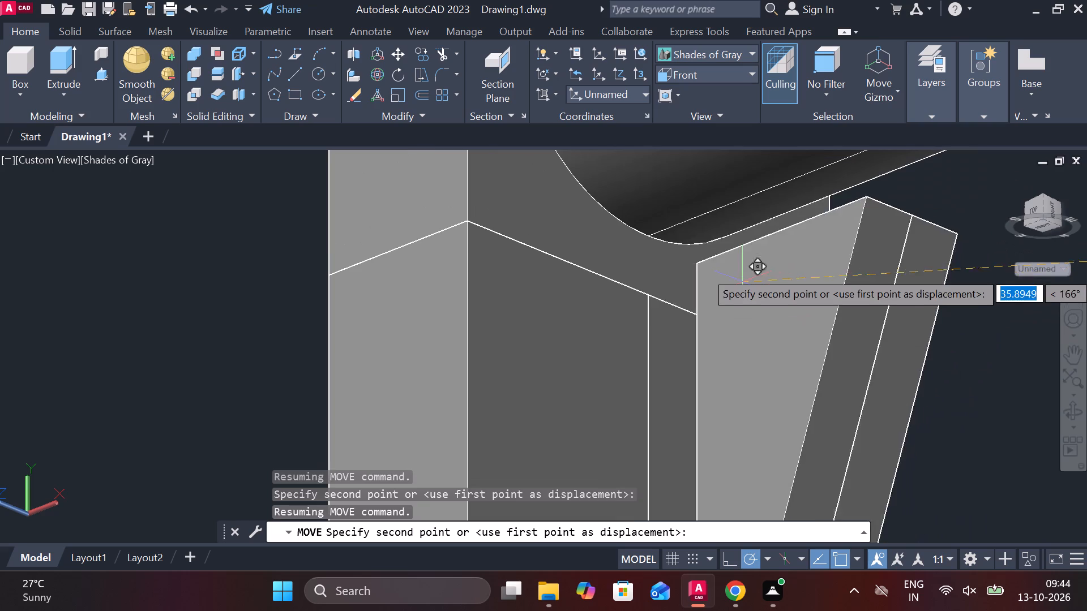
middle_click_drag(652, 239, 690, 315, "shift")
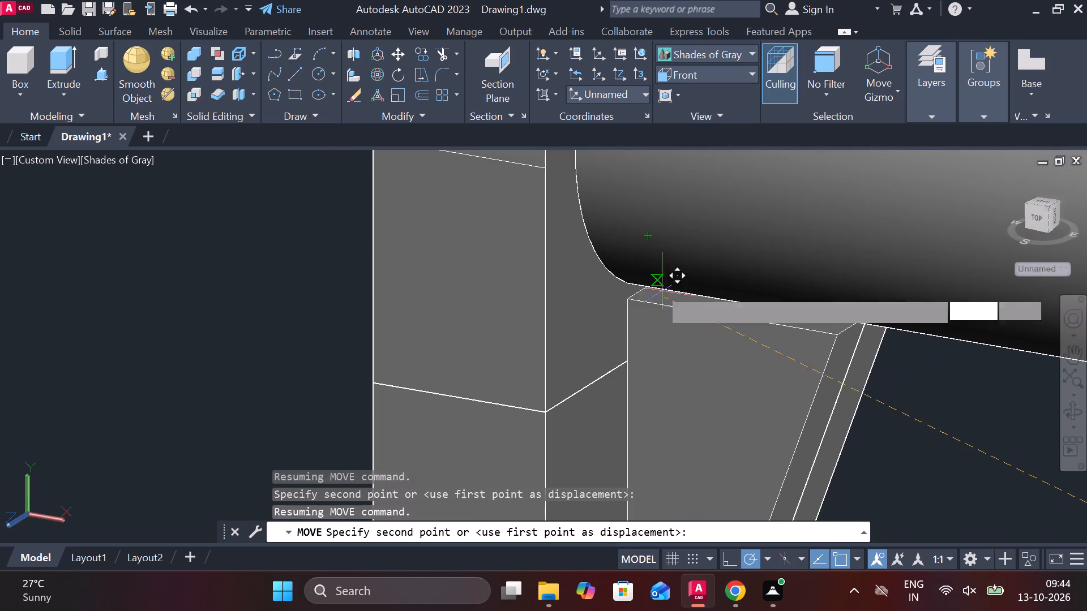
scroll(653, 281, "up", 2)
middle_click_drag(653, 281, 649, 232, "shift")
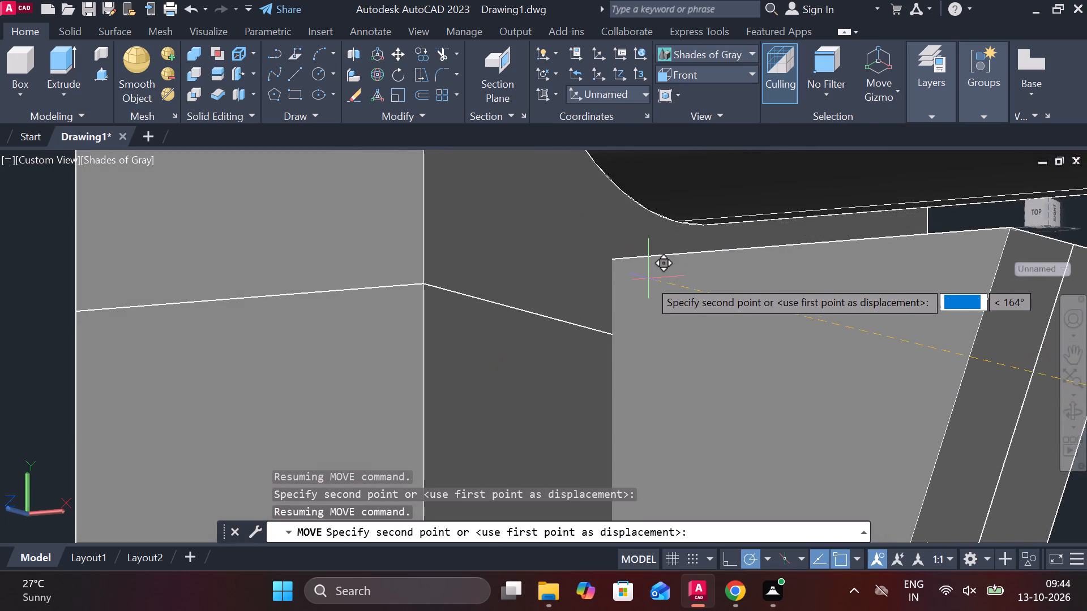
double_click(680, 220)
scroll(707, 229, "down", 1)
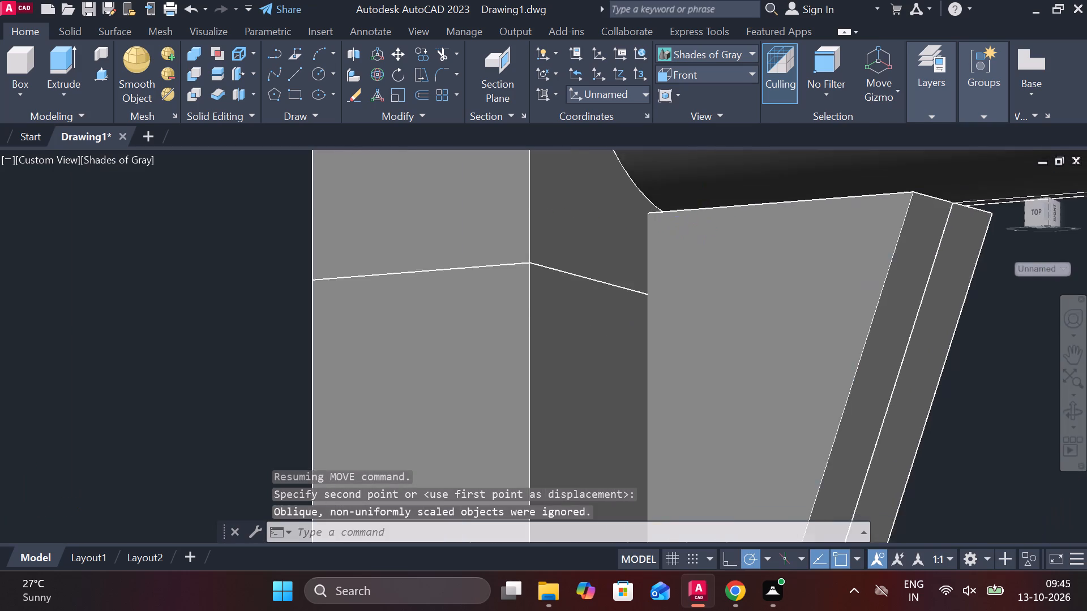
scroll(707, 229, "down", 1)
key("Escape")
scroll(782, 276, "down", 1)
Erase the construction line that runs along the boss's underside past its free end.
middle_click_drag(824, 311, 810, 311, "shift")
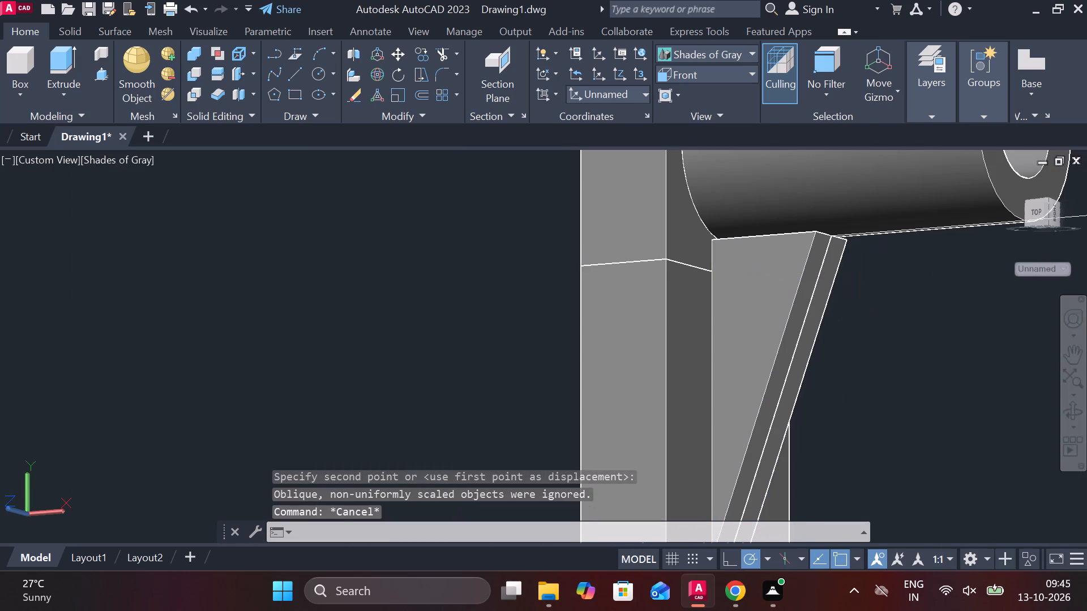
middle_click_drag(810, 311, 753, 351, "shift")
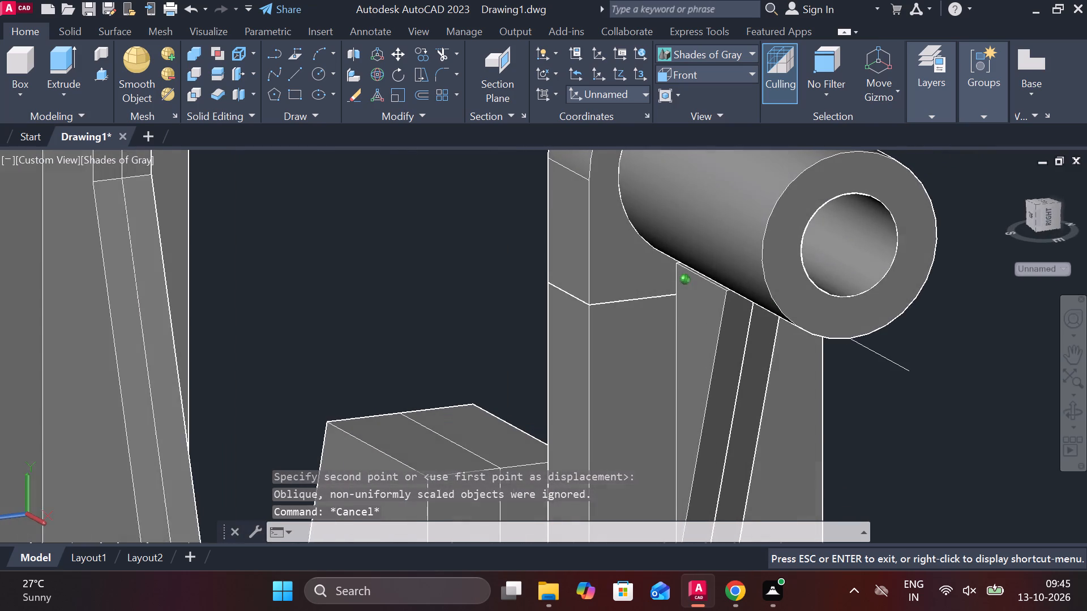
middle_click_drag(753, 351, 754, 351, "shift")
left_click(907, 367)
type("e")
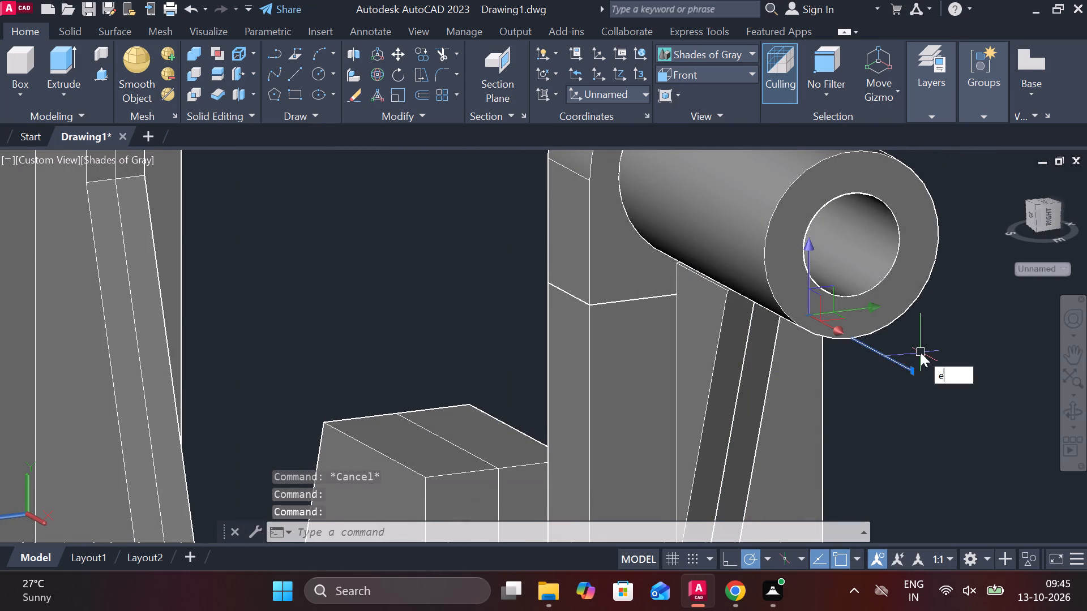
key("space")
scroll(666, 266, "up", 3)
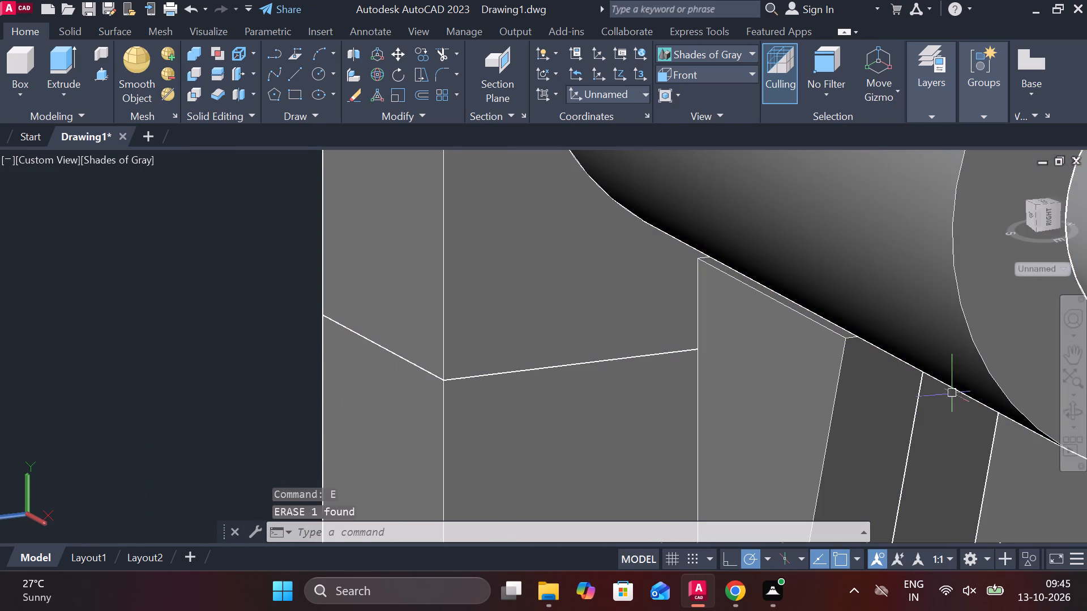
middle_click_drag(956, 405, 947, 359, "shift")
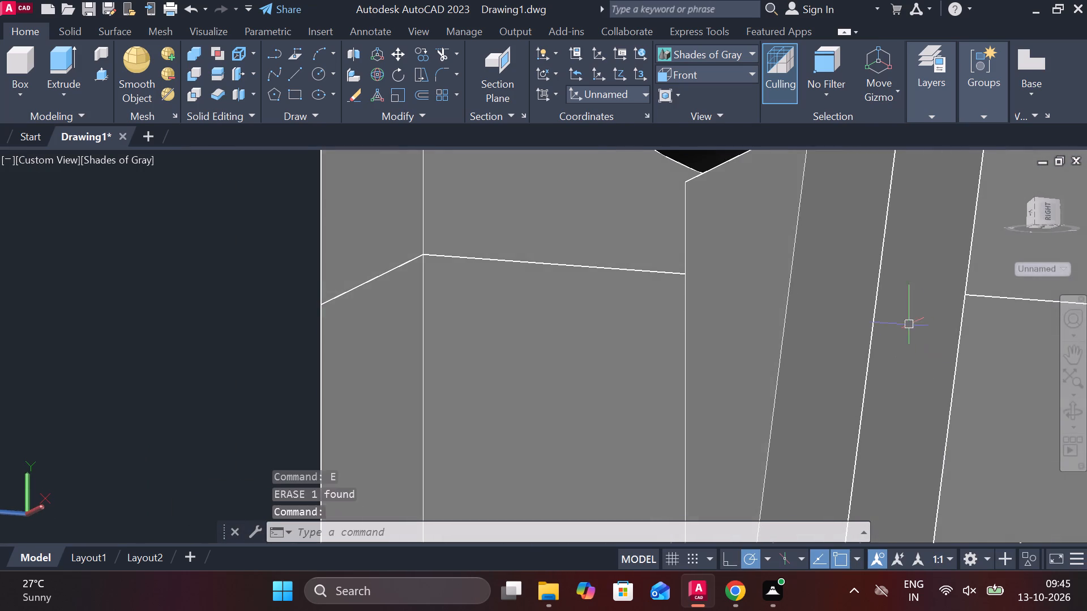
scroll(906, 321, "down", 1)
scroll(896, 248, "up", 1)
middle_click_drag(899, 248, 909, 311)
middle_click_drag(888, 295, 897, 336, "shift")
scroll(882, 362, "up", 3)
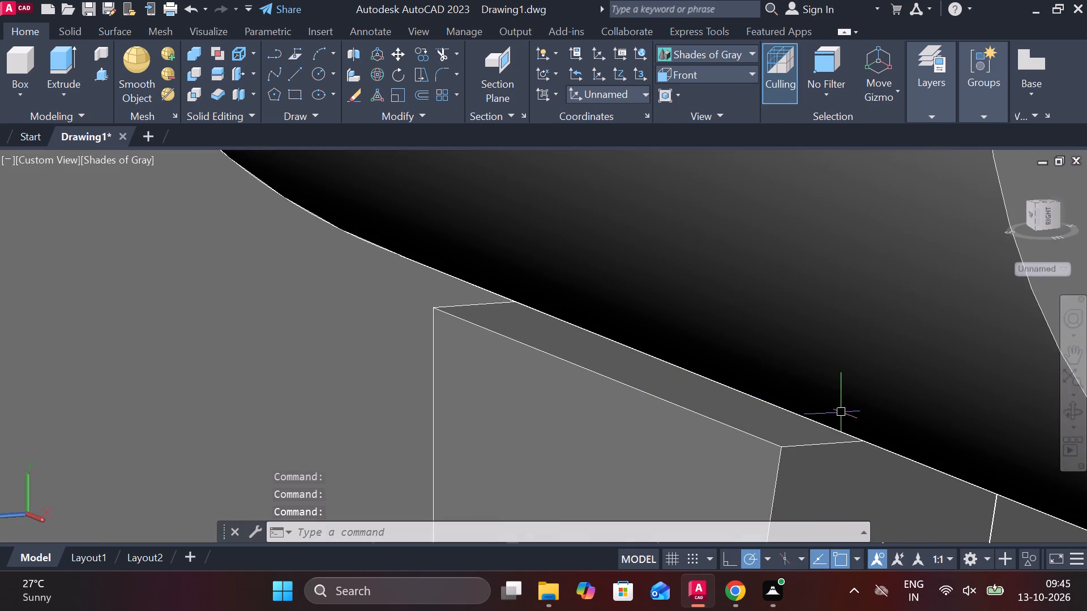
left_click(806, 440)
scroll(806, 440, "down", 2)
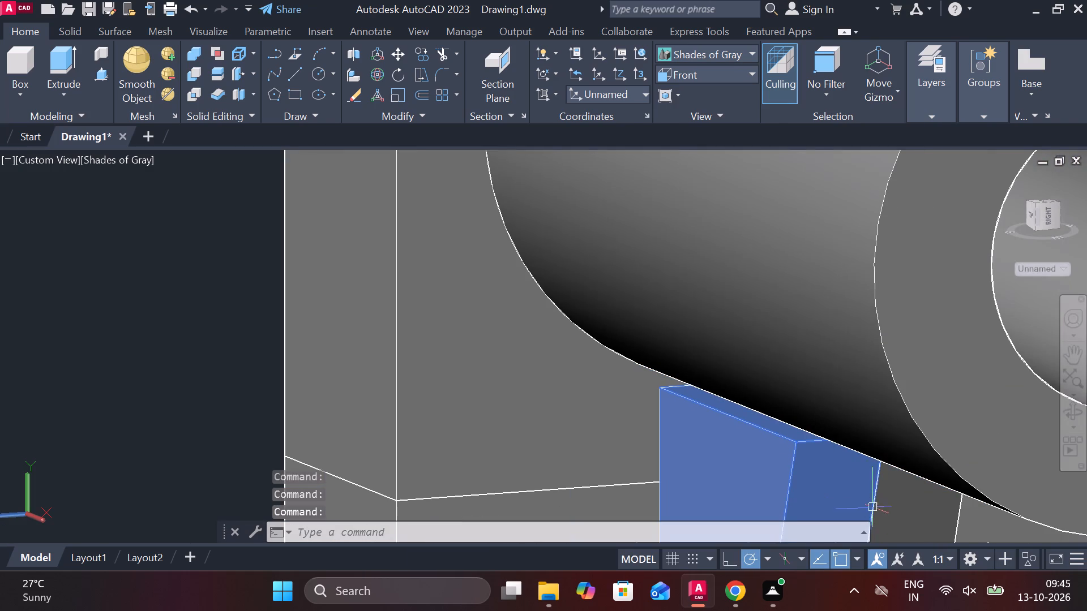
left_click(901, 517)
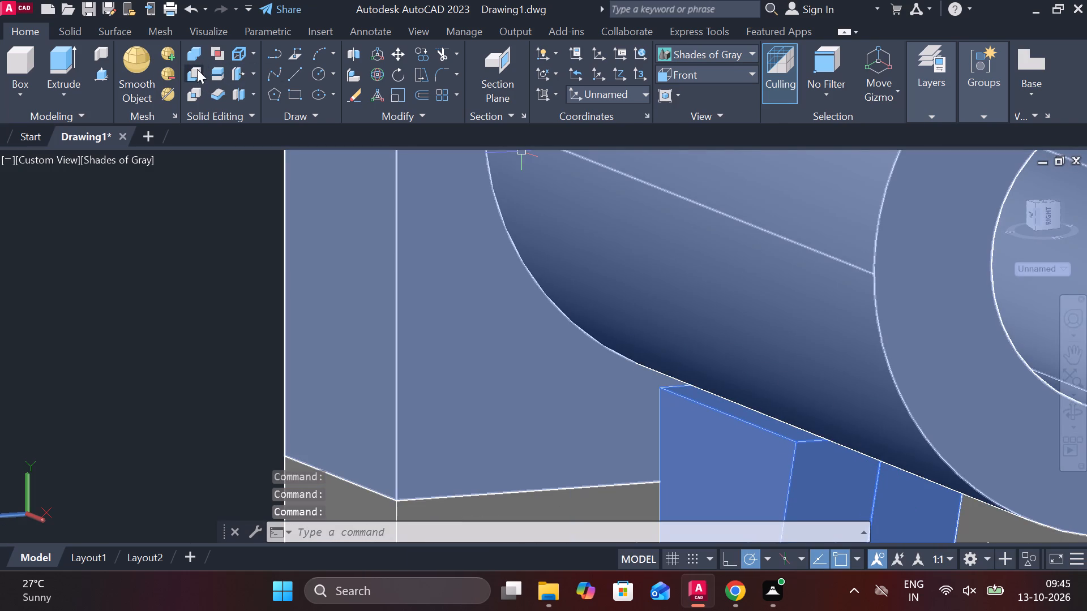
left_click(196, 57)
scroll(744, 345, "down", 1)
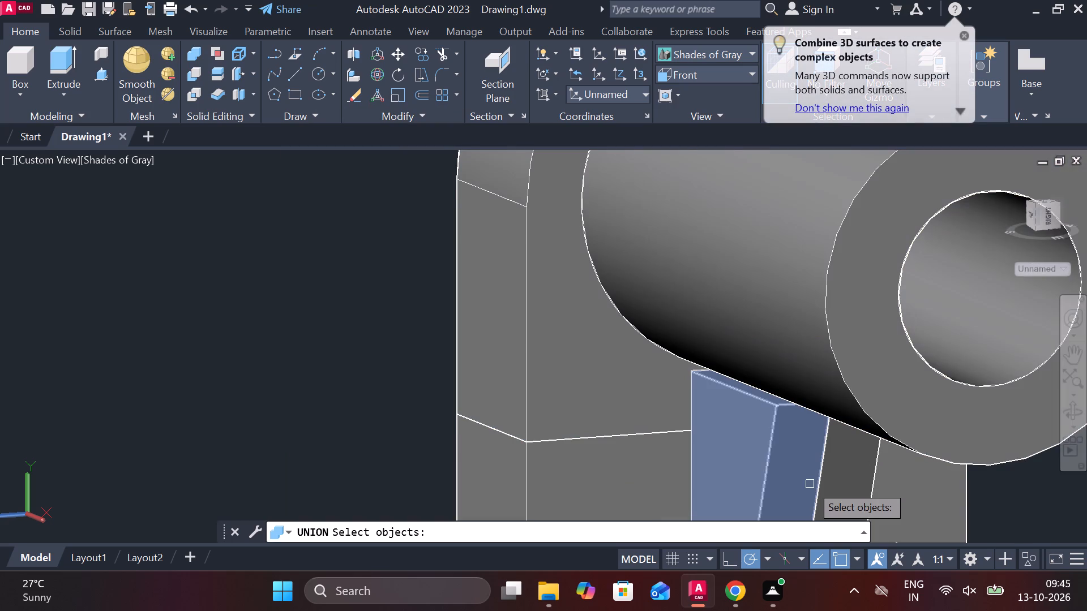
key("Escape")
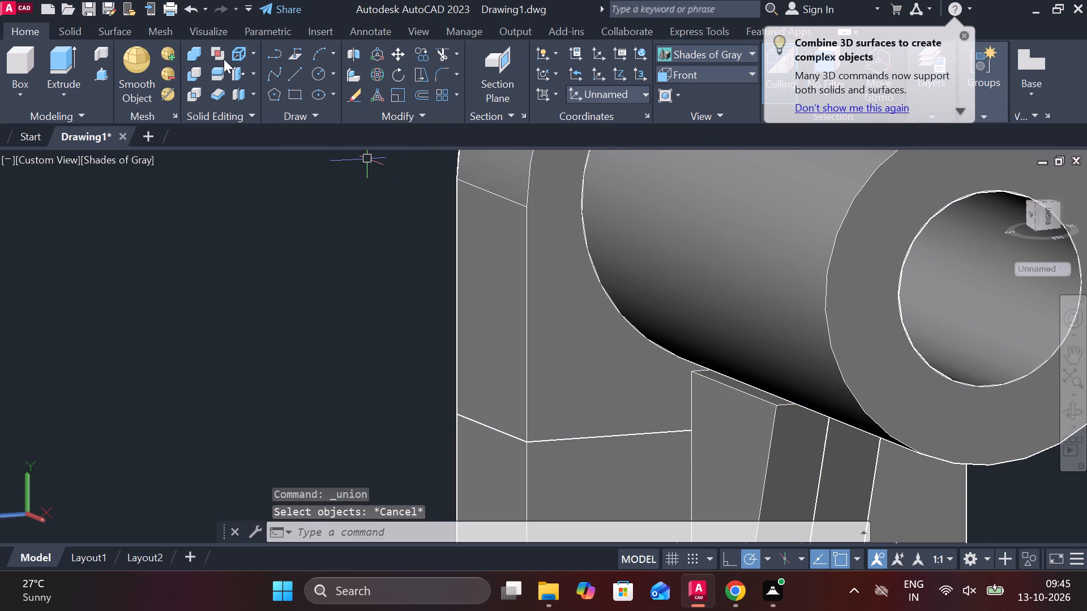
Union the two rib halves under the shorter arm's boss into one solid and check that they select together.
left_click(192, 54)
left_click(826, 472)
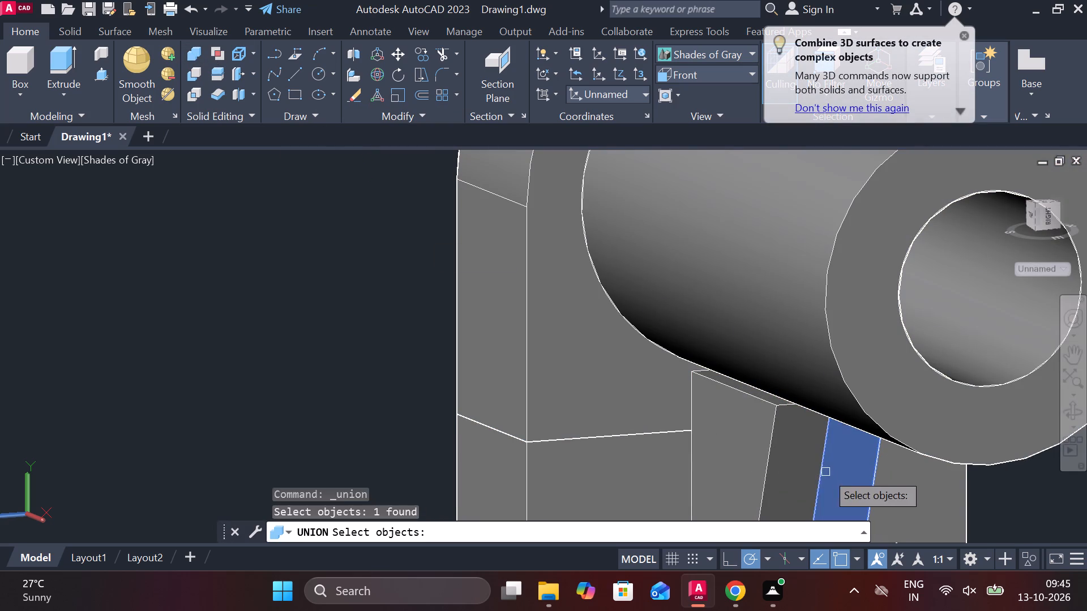
double_click(802, 472)
key("Return")
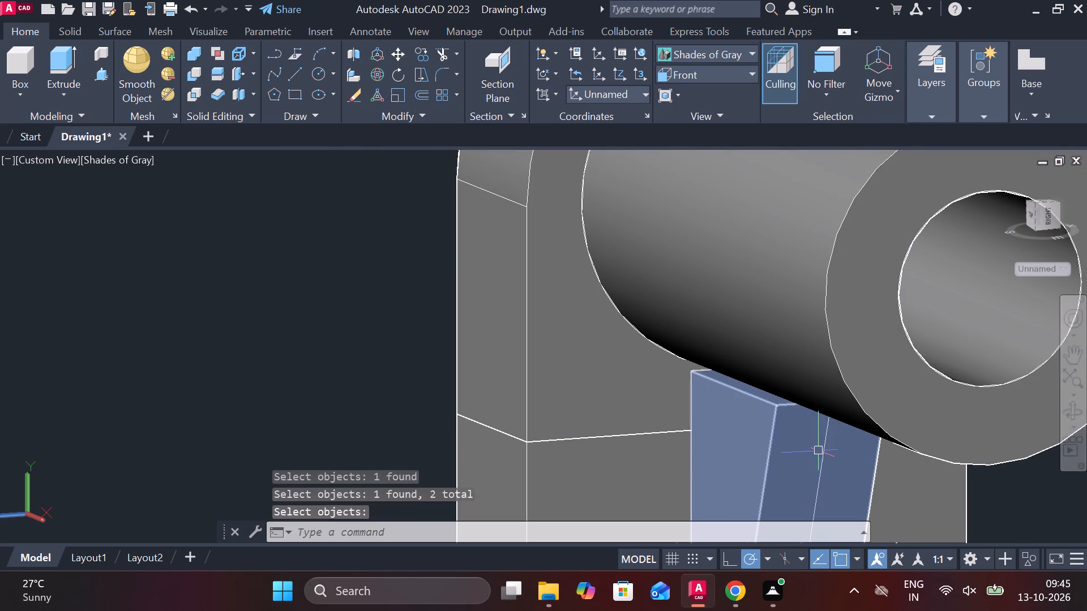
double_click(784, 424)
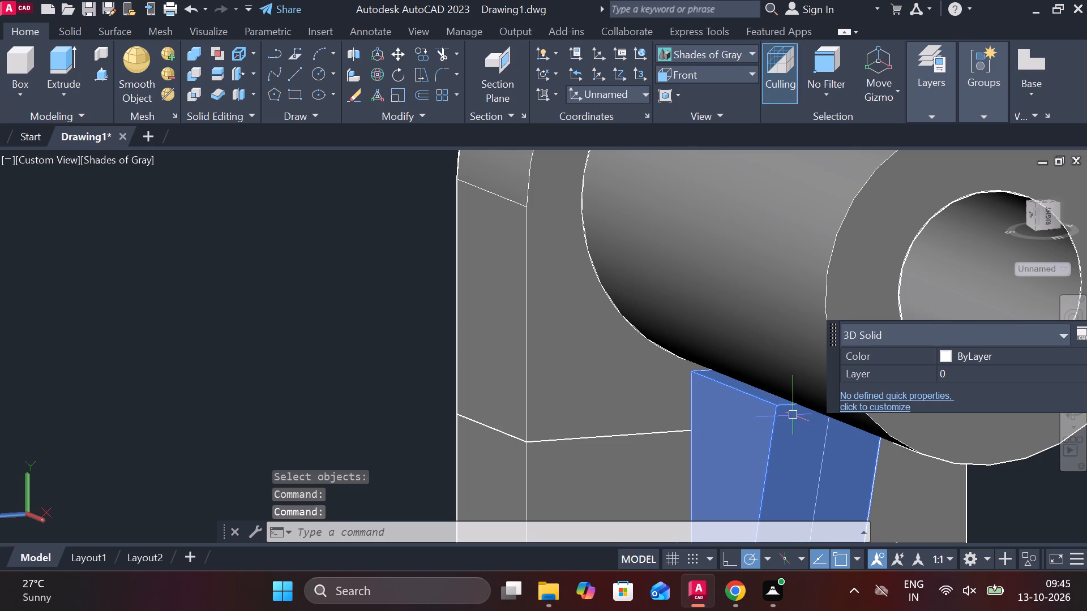
key("Escape")
double_click(809, 435)
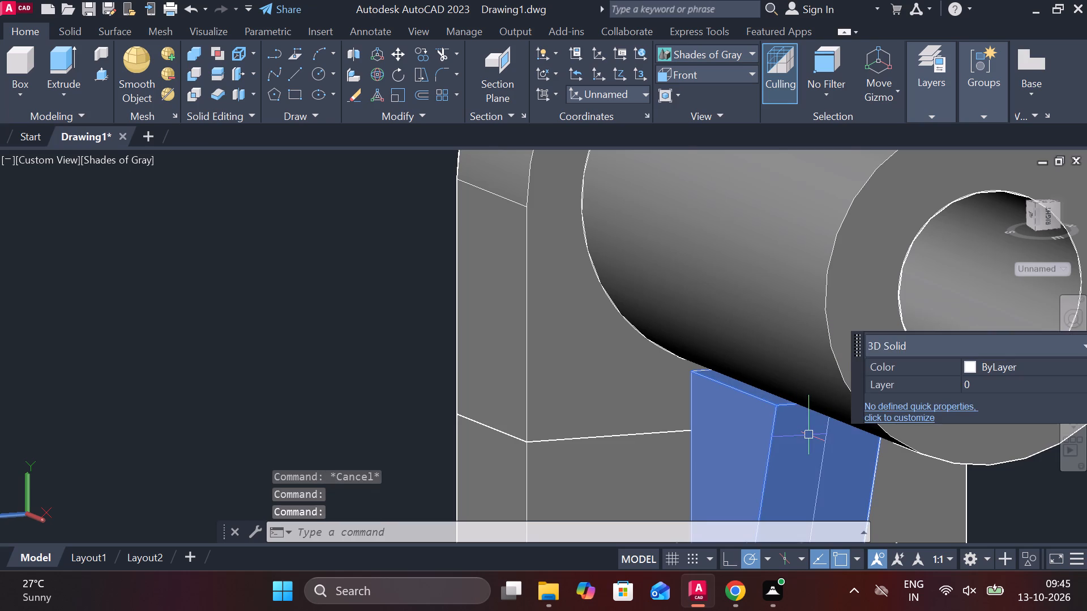
key("Escape")
Examine from the side and end-on how the rib's flat top meets the boss's curved underside.
scroll(726, 441, "down", 1)
middle_click_drag(758, 445, 761, 405, "shift")
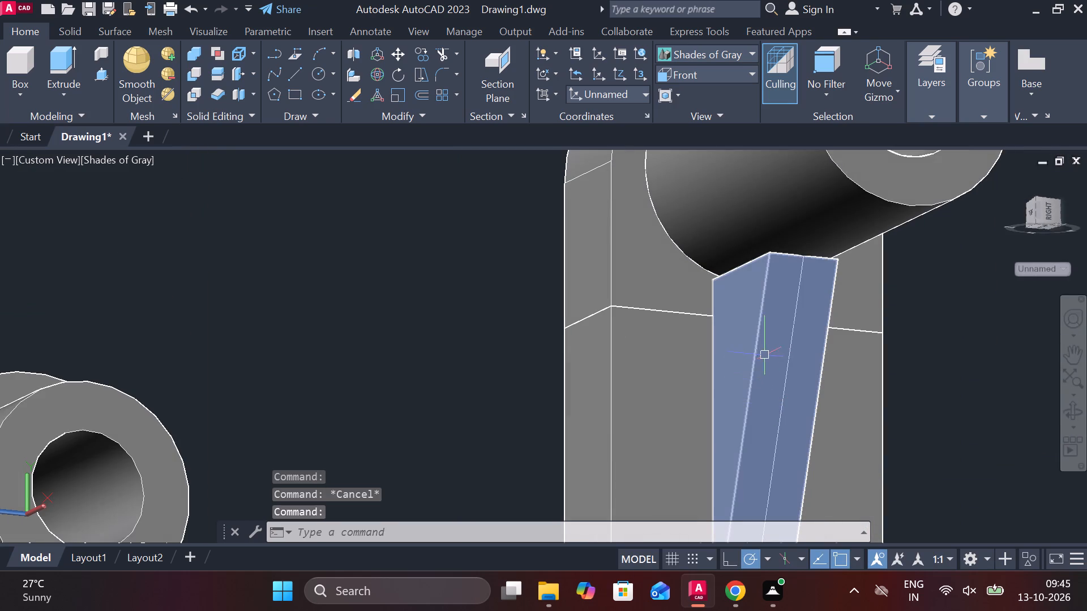
middle_click_drag(794, 359, 807, 393, "shift")
scroll(798, 339, "up", 3)
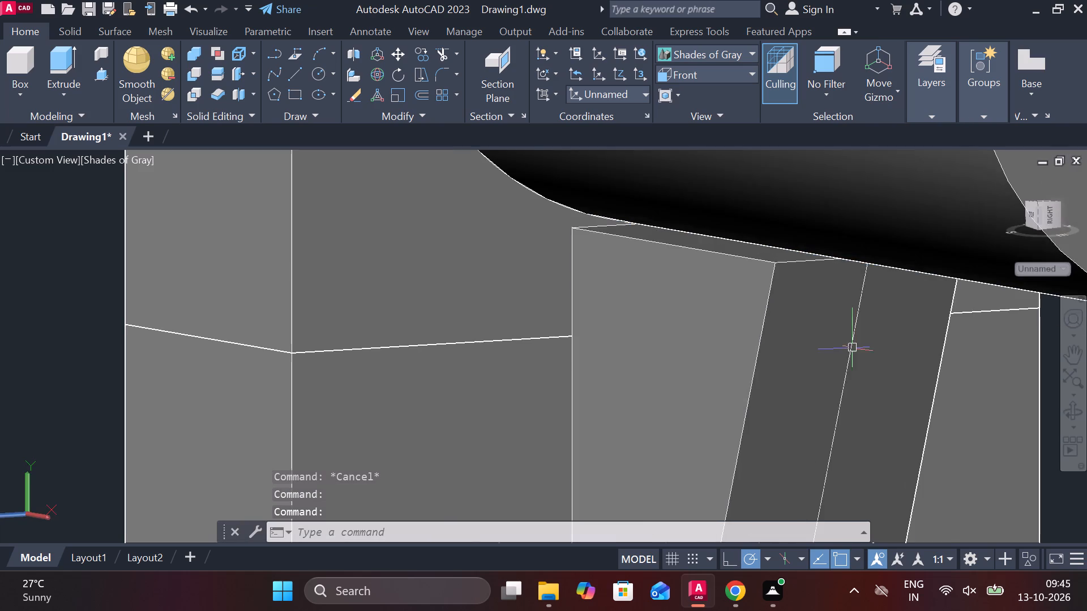
middle_click_drag(867, 334, 812, 324, "shift")
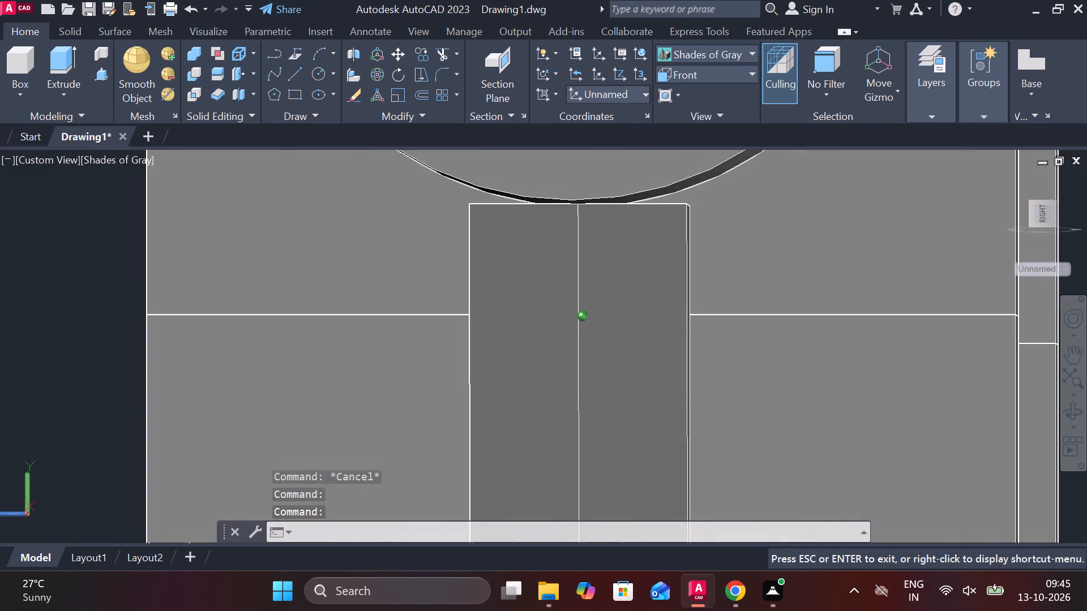
middle_click_drag(812, 324, 814, 324, "shift")
scroll(674, 204, "up", 1)
middle_click_drag(626, 215, 641, 261)
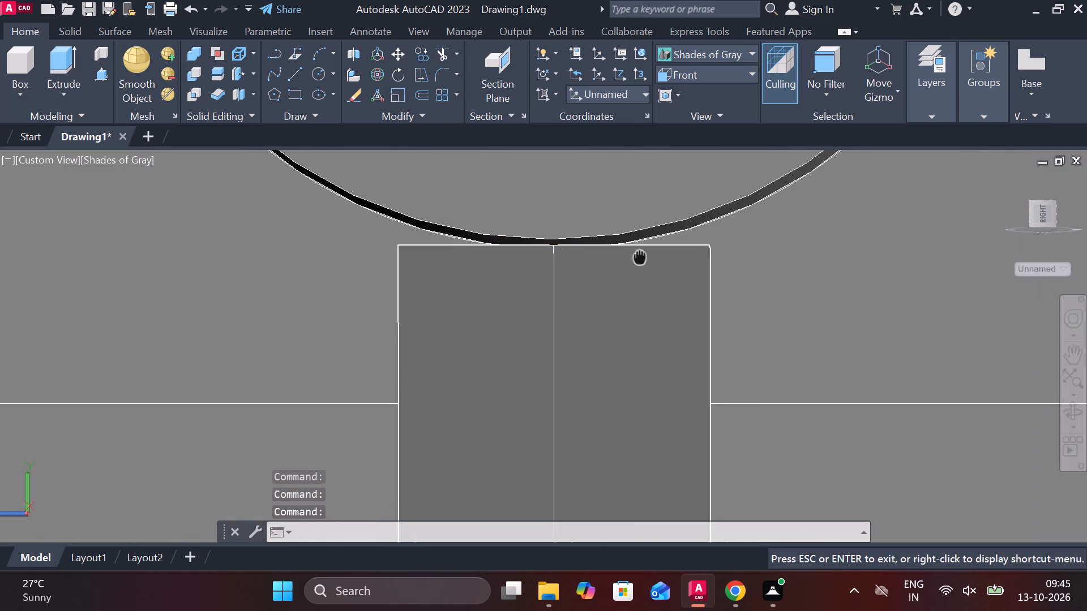
middle_click_drag(641, 261, 643, 273)
scroll(643, 270, "up", 2)
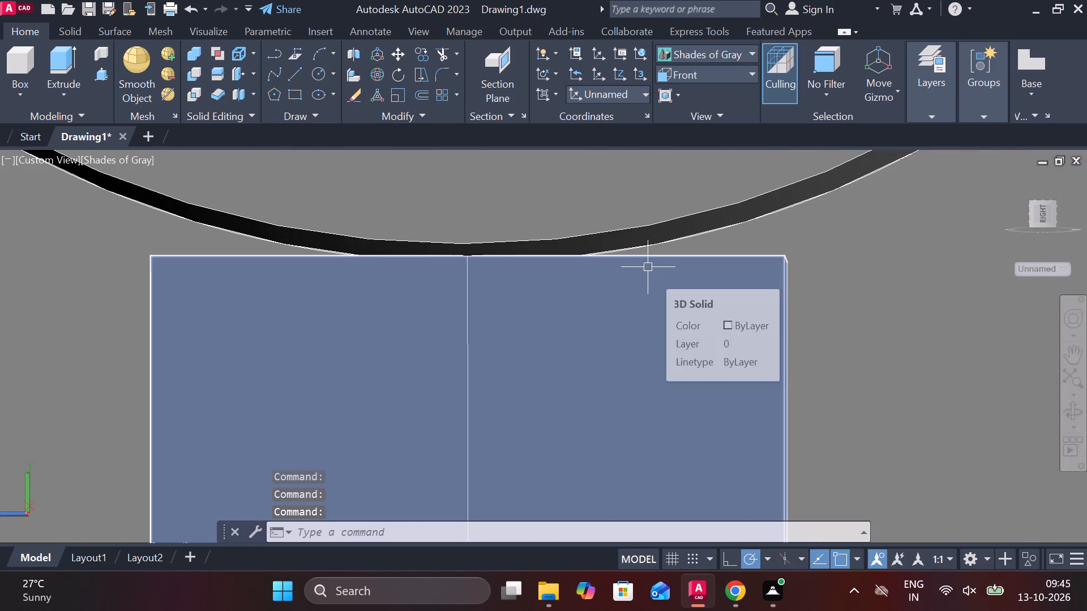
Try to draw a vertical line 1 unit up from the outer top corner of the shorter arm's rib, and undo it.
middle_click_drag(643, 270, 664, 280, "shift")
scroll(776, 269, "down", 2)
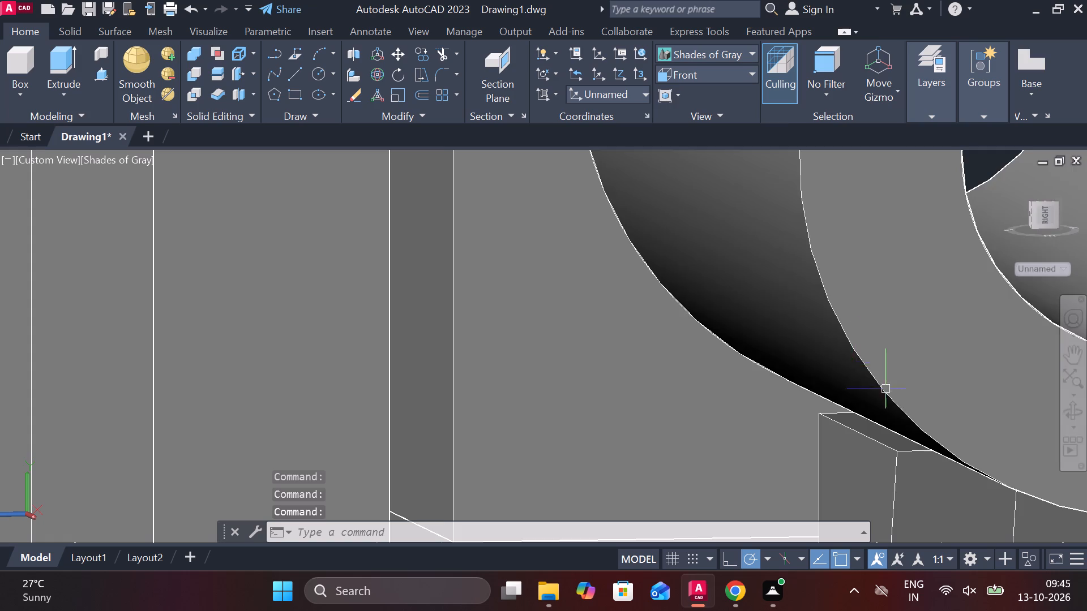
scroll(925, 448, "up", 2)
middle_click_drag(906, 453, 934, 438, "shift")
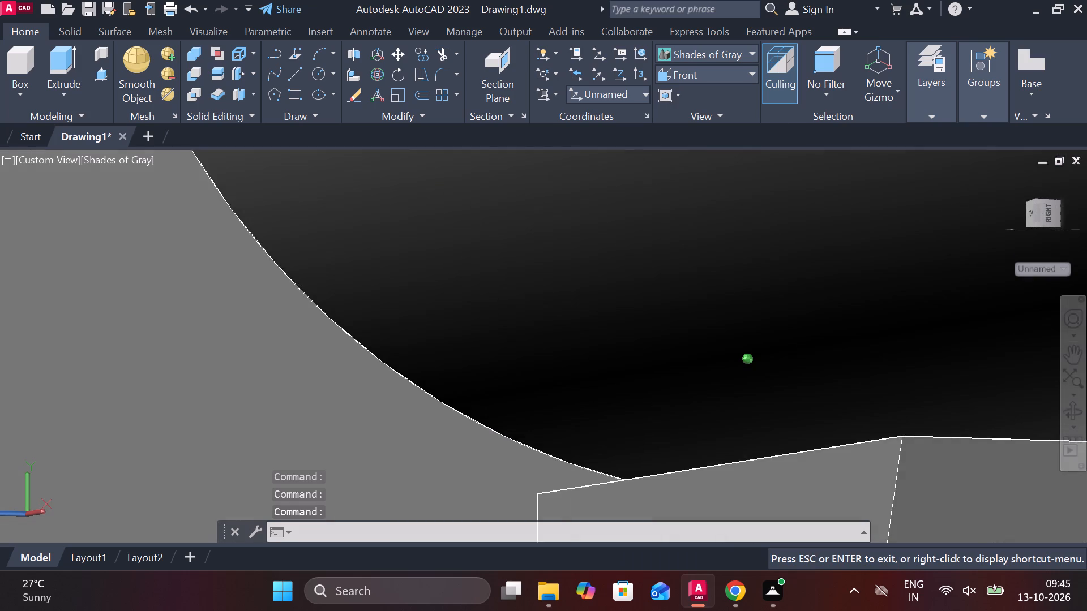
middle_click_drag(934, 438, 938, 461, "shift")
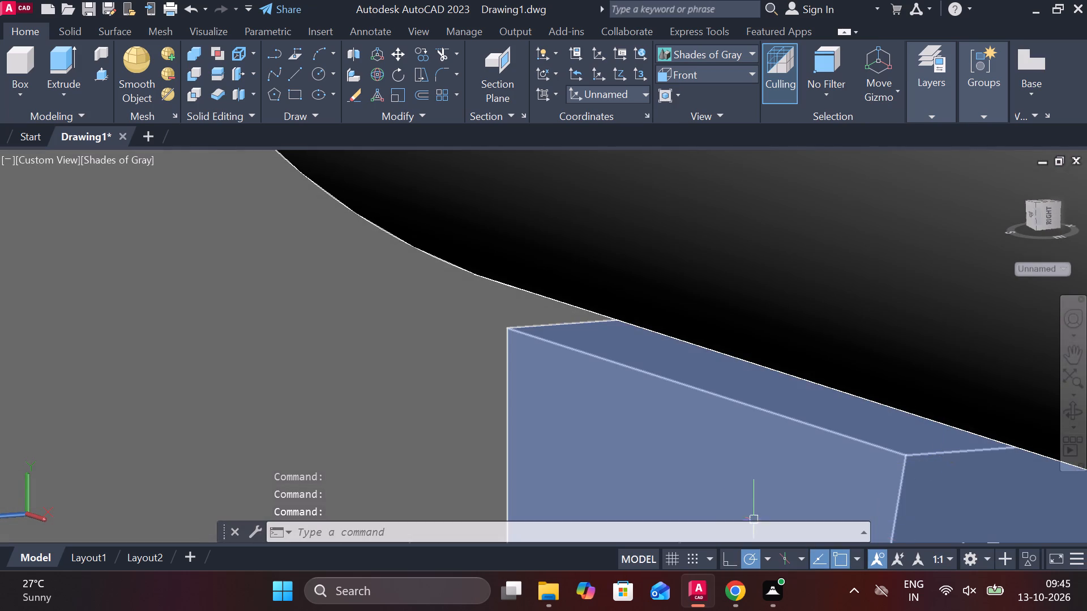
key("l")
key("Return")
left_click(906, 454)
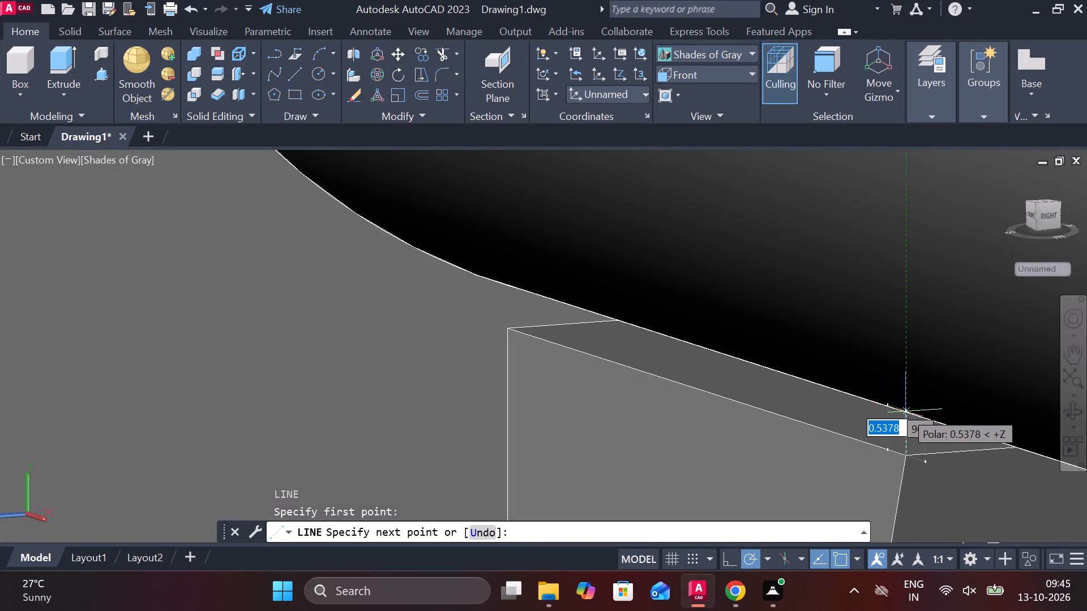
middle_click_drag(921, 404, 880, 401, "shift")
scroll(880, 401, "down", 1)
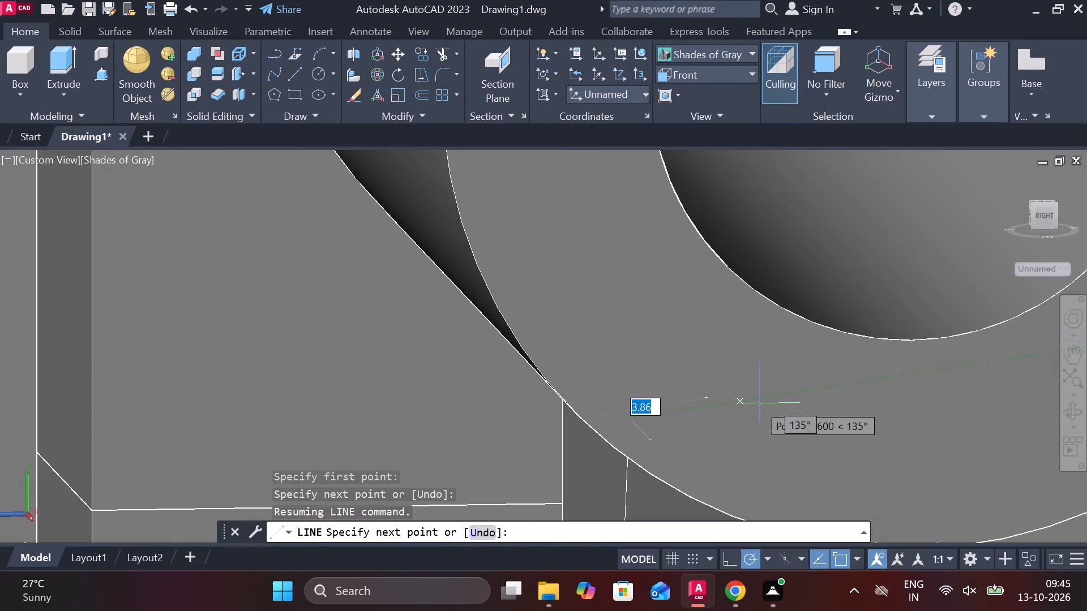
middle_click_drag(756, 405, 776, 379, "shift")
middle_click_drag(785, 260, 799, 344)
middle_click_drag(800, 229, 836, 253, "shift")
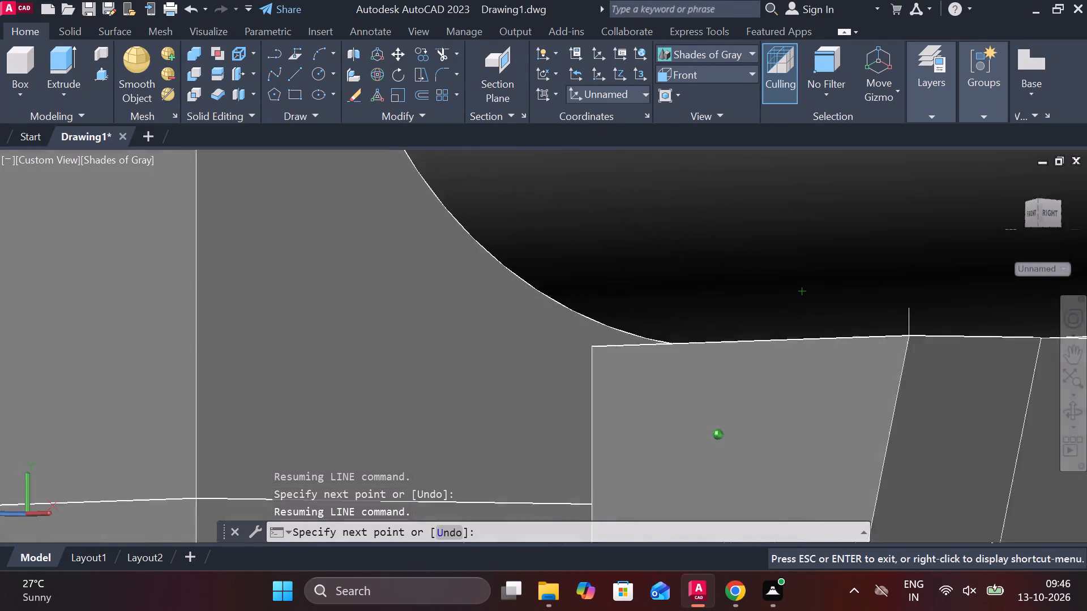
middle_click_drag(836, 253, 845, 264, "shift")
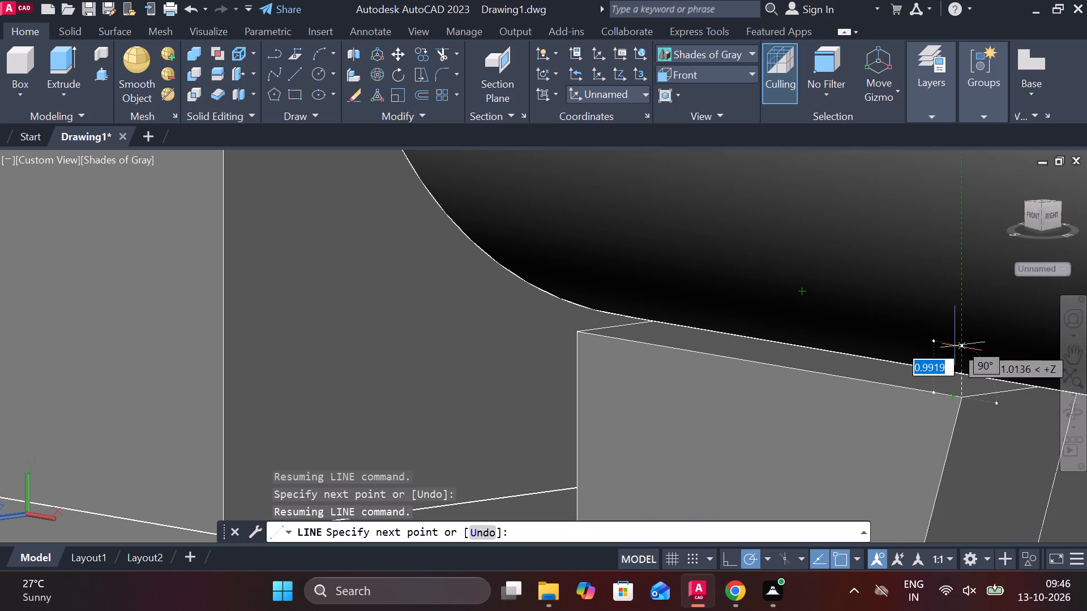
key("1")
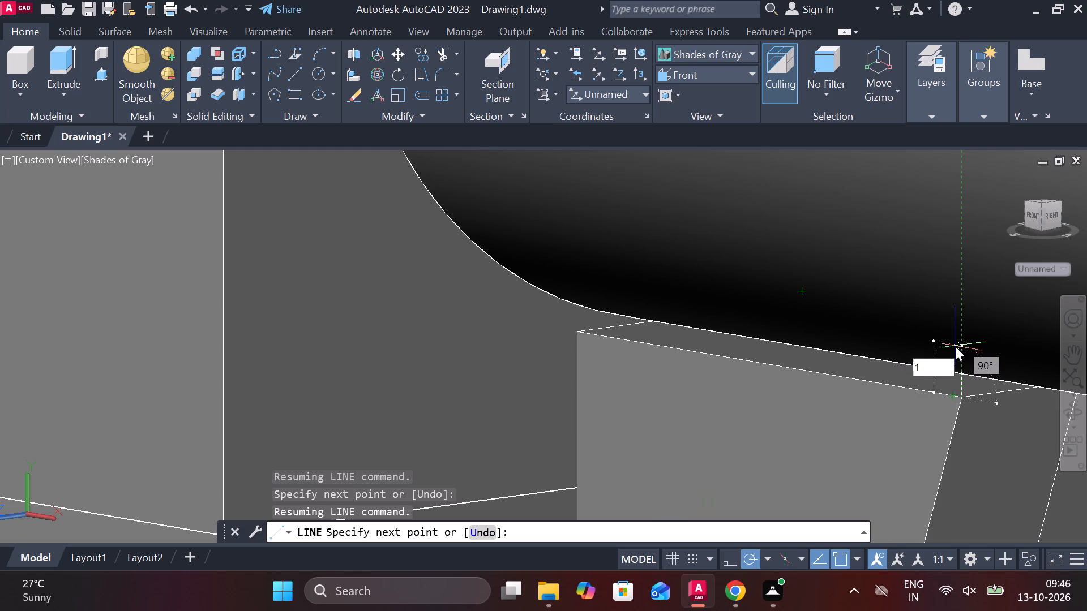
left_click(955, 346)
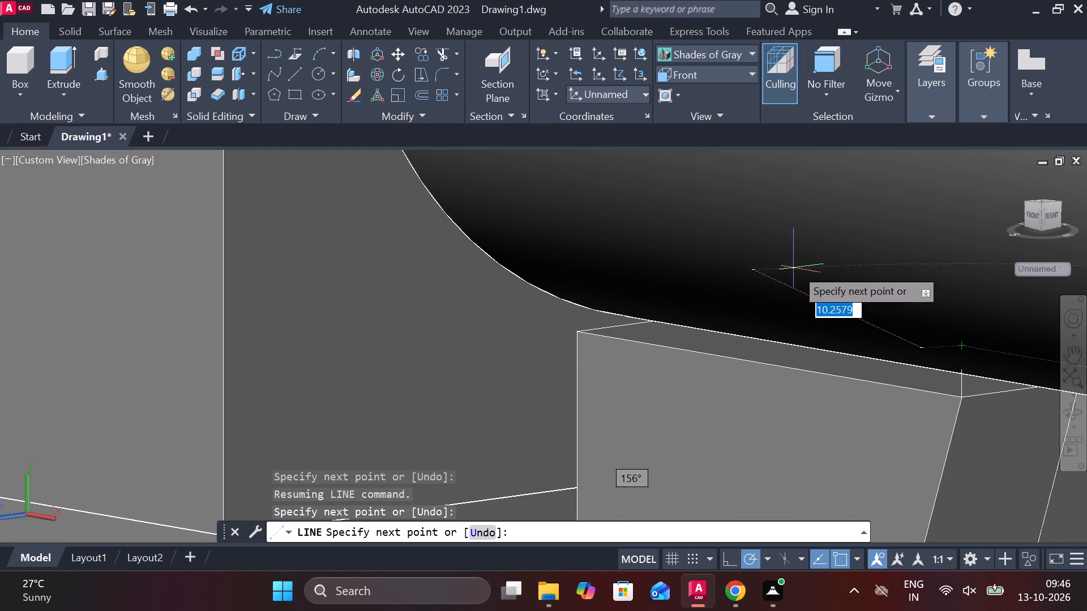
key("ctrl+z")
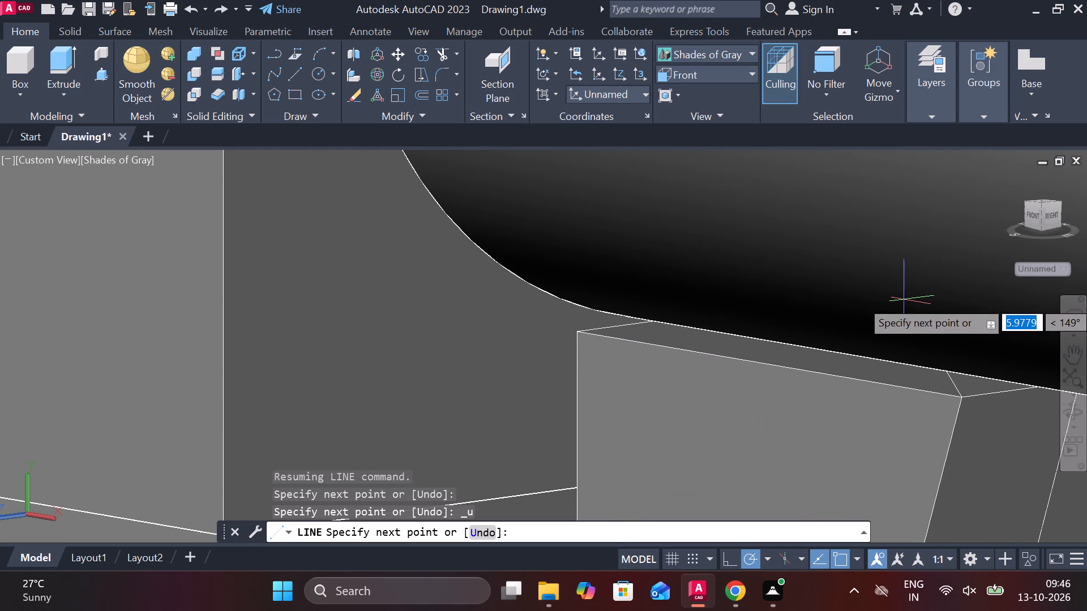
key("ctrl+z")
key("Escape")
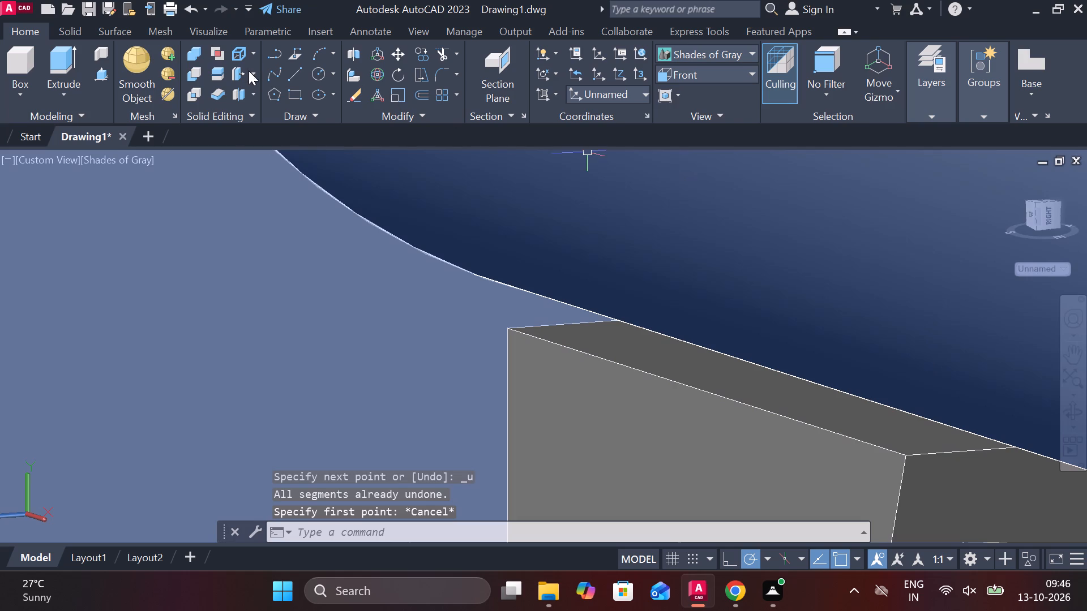
Presspull the flat top face of the shorter arm's rib upward by 1 into the boss's curved underside.
left_click(101, 73)
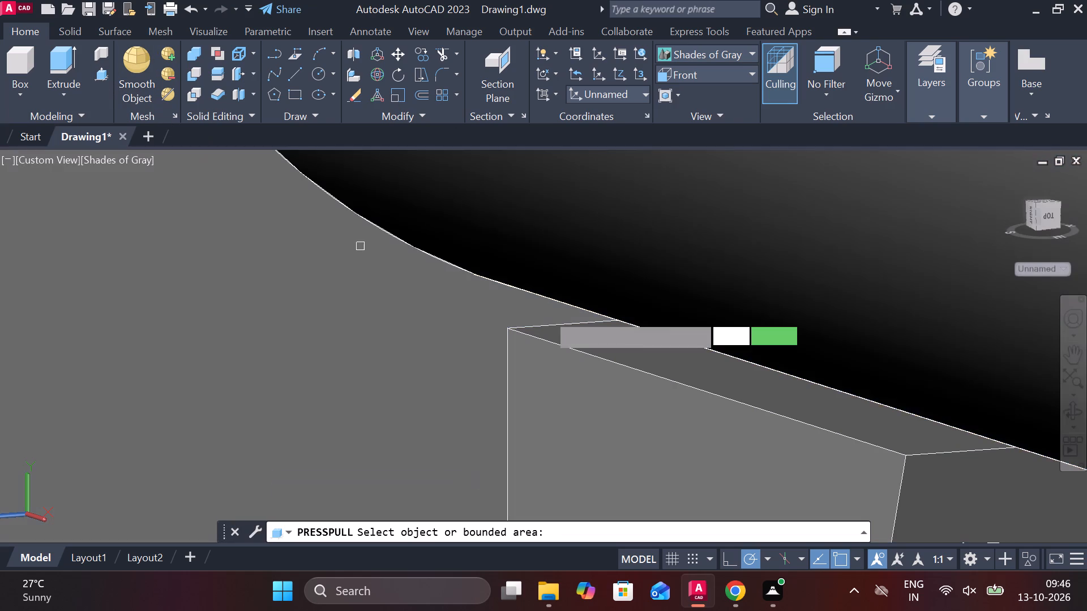
left_click(889, 429)
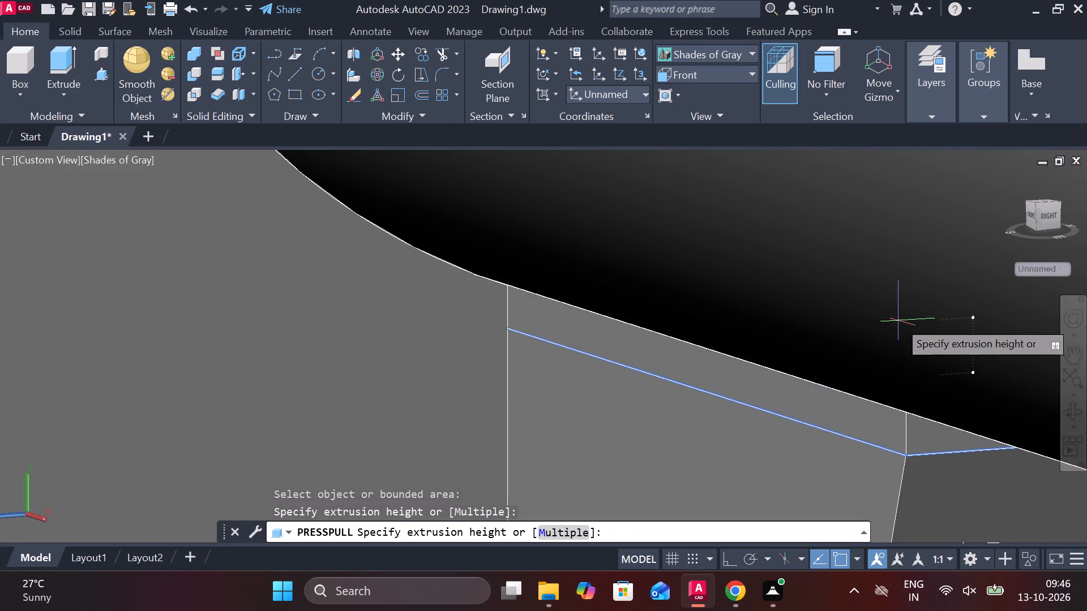
type("1")
key("space")
scroll(894, 362, "down", 2)
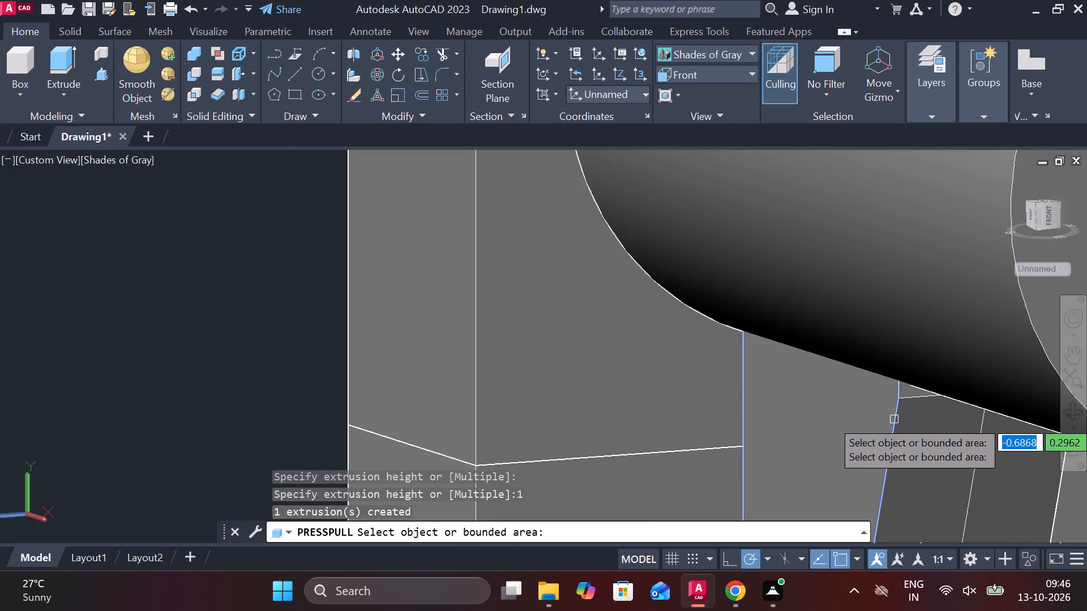
middle_click_drag(924, 432, 814, 408, "shift")
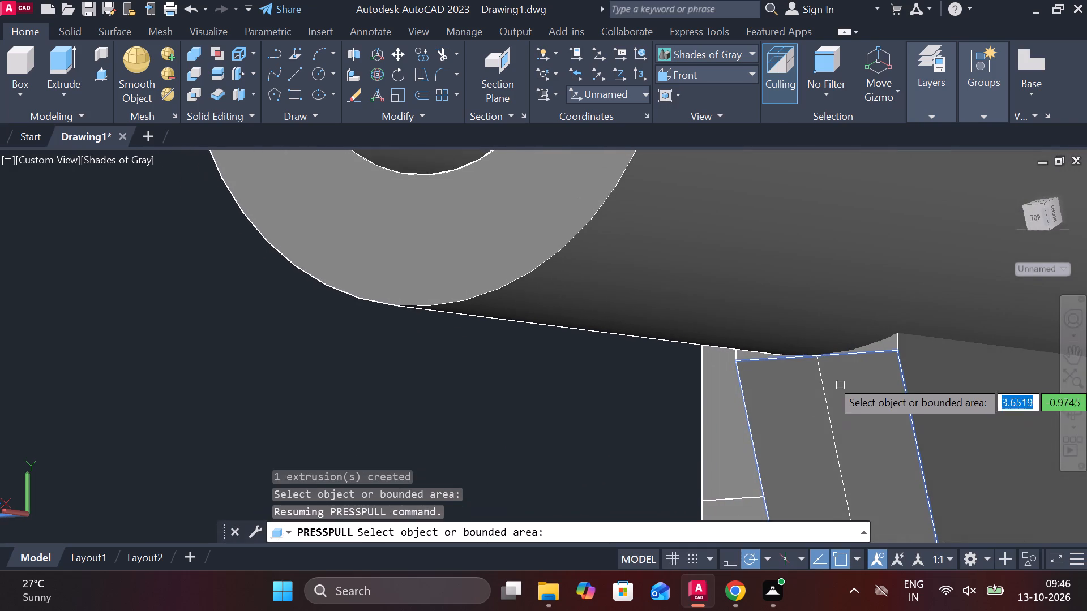
scroll(851, 371, "up", 1)
scroll(918, 330, "down", 1)
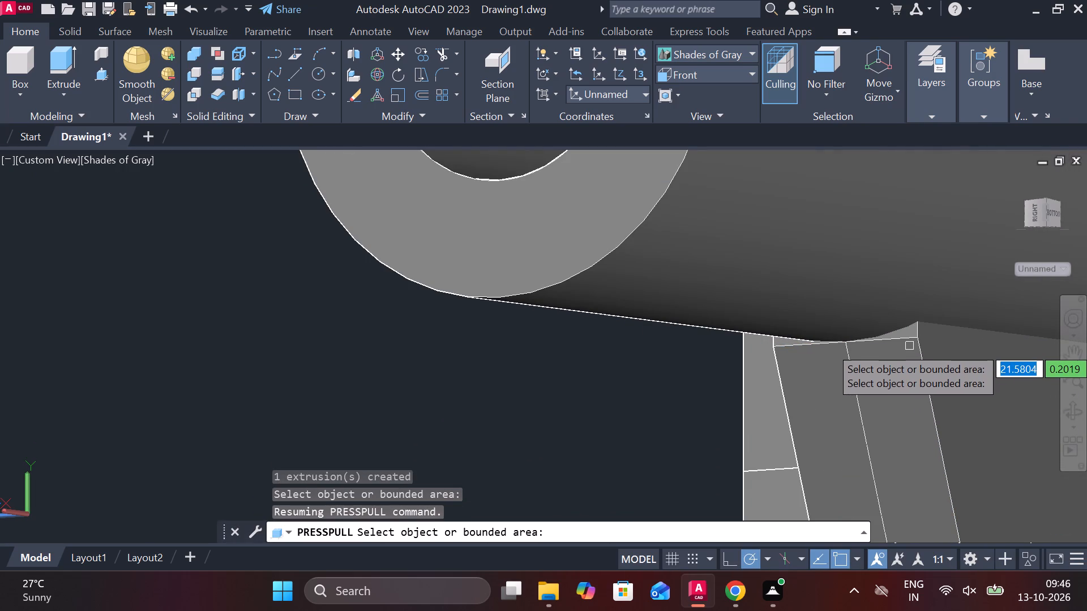
key("Escape")
Examine from both sides how the raised rib joins the boss, and review the whole bracket.
scroll(378, 360, "down", 2)
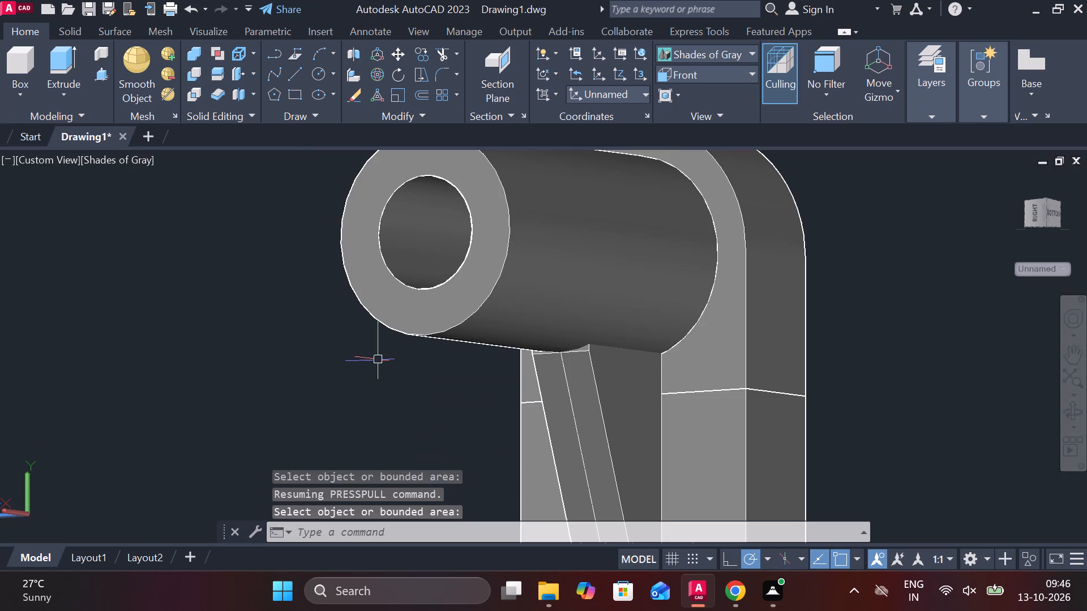
middle_click_drag(391, 362, 527, 415, "shift")
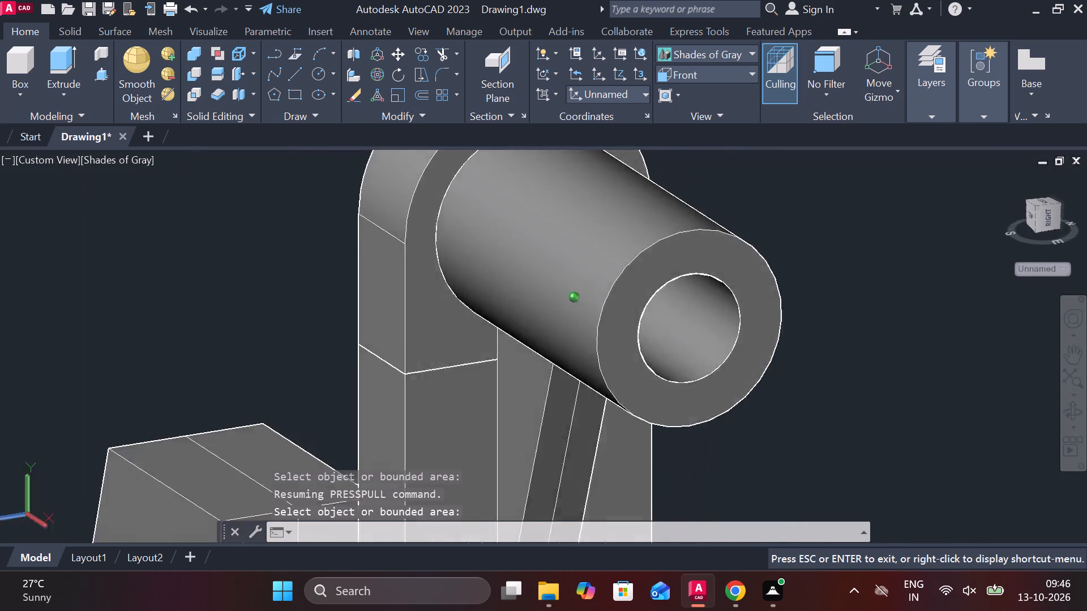
middle_click_drag(527, 415, 574, 408, "shift")
scroll(575, 408, "down", 1)
scroll(638, 419, "down", 3)
middle_click_drag(487, 375, 587, 267)
scroll(624, 283, "up", 1)
key("Escape")
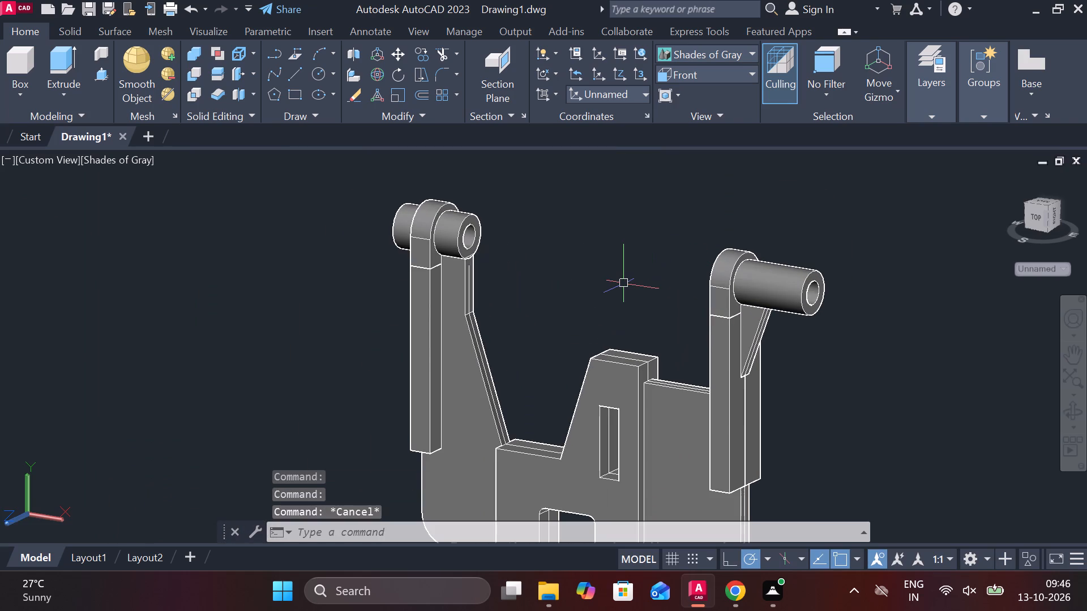
scroll(584, 279, "up", 2)
scroll(590, 300, "down", 3)
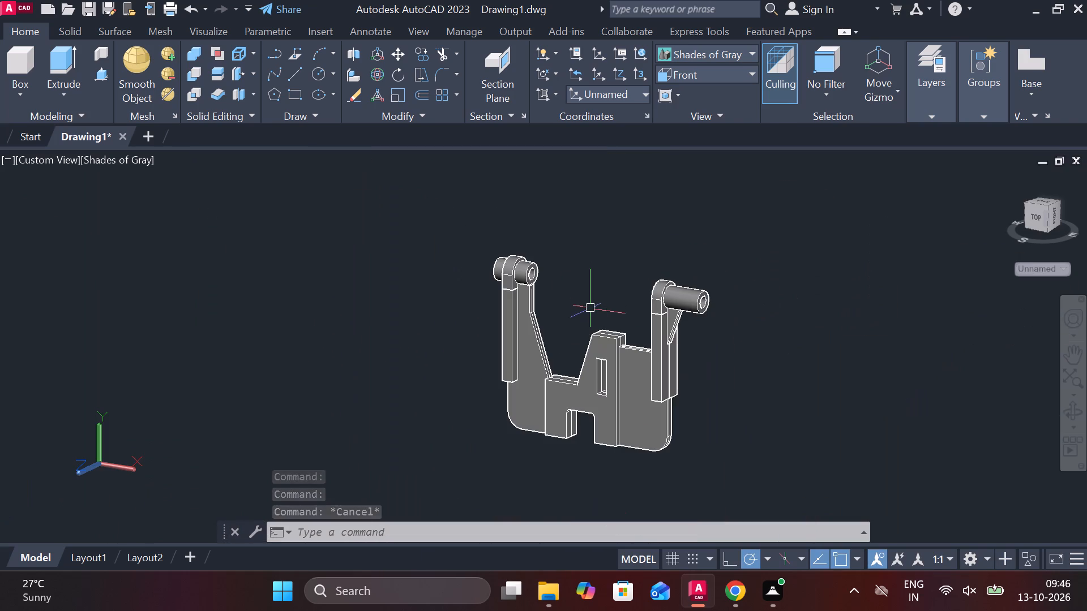
key("Escape")
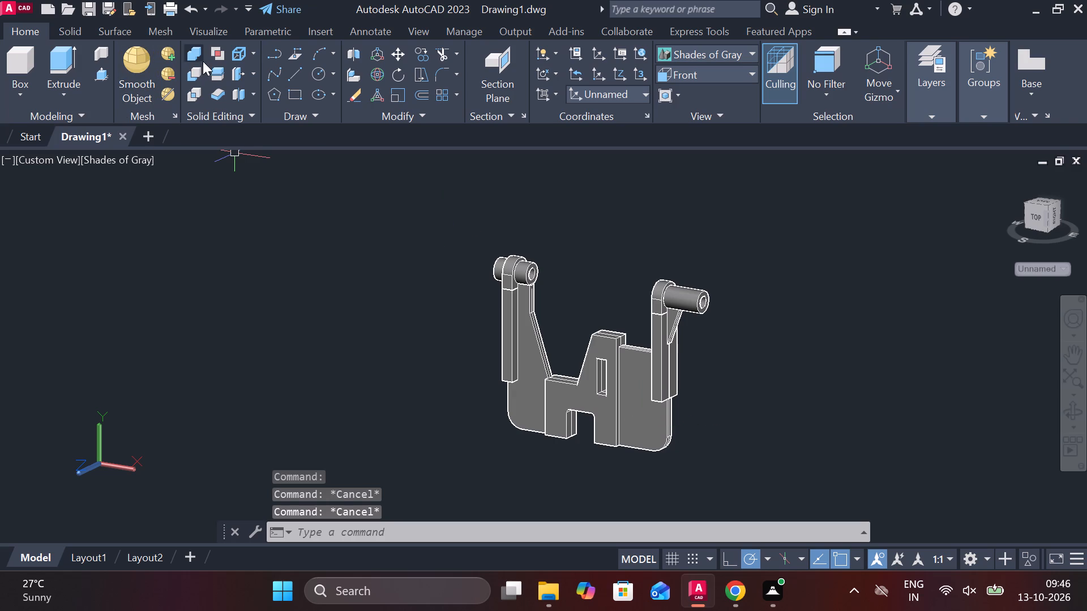
Union the plates, both arms, bosses and ribs of the bracket into one solid and check that everything selects together.
left_click(195, 55)
left_click(540, 388)
left_click(520, 299)
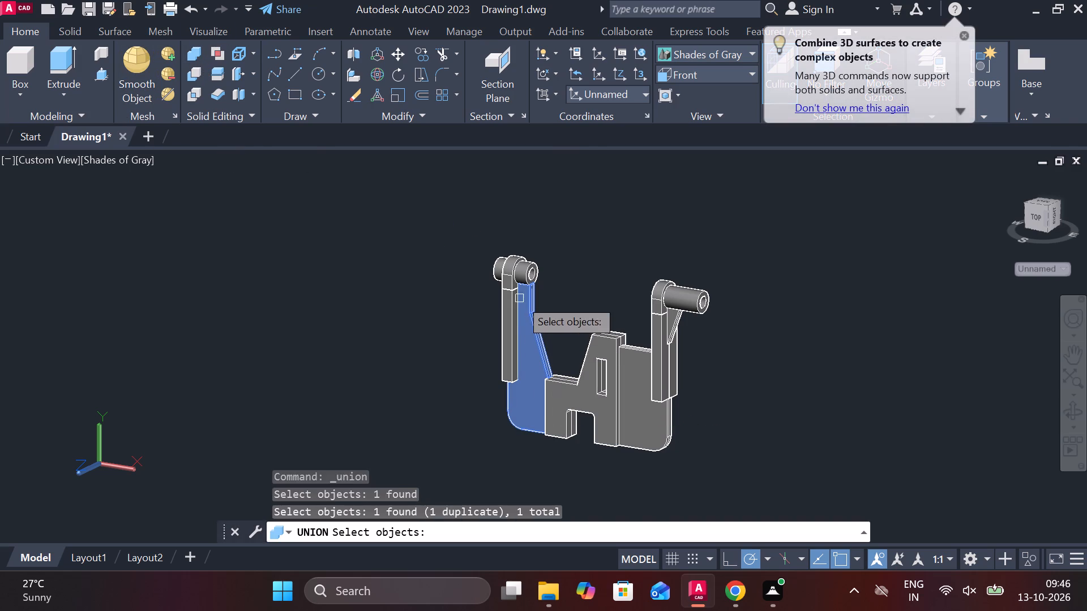
left_click(519, 274)
left_click(525, 269)
left_click(502, 304)
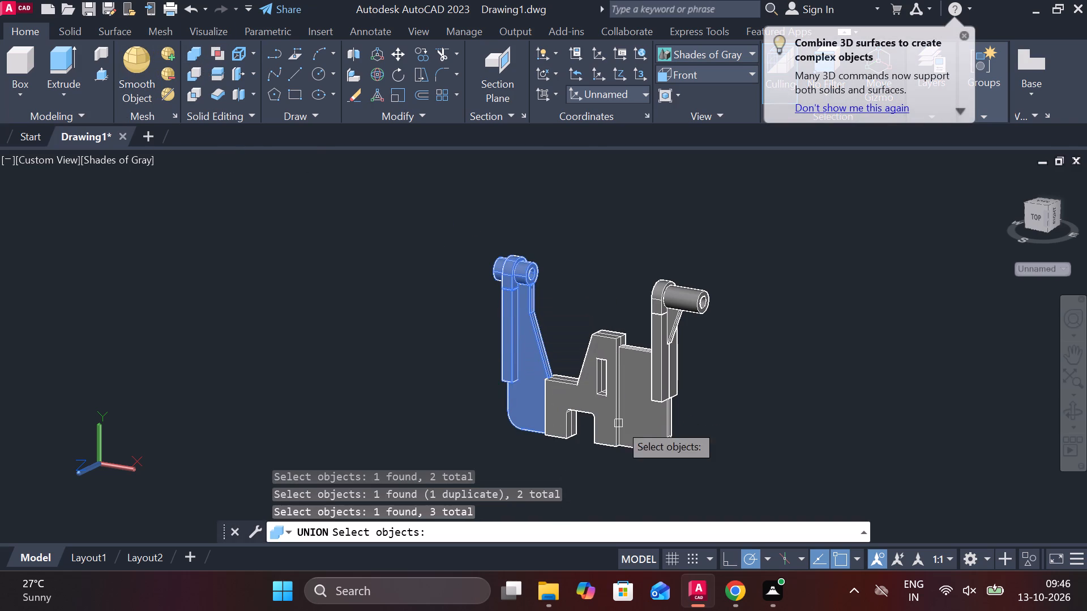
left_click(627, 428)
left_click(662, 336)
left_click(677, 299)
left_click(704, 296)
left_click(686, 320)
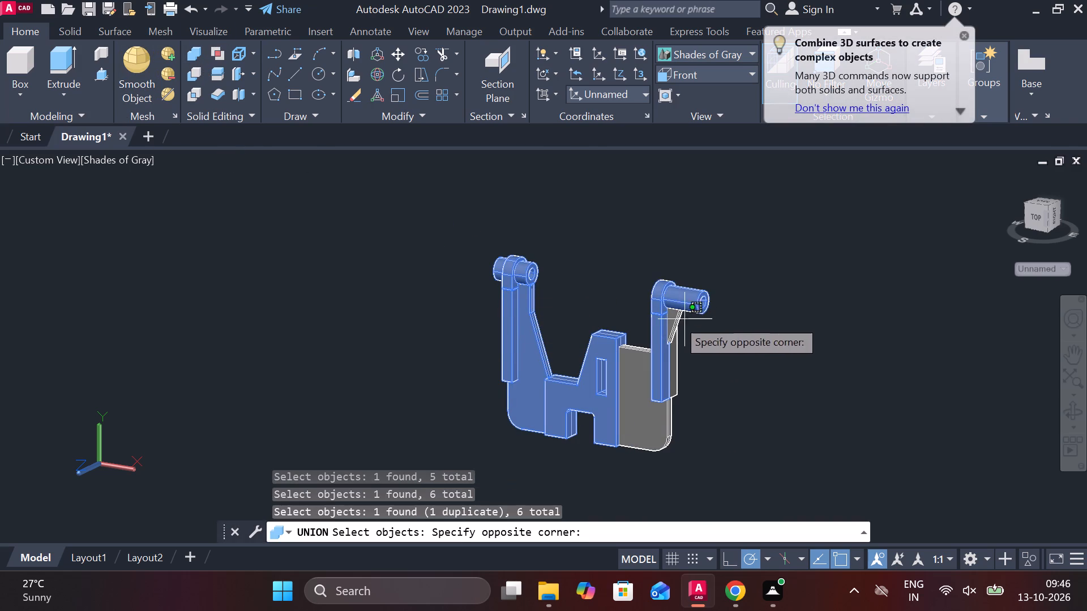
left_click(674, 318)
left_click(623, 376)
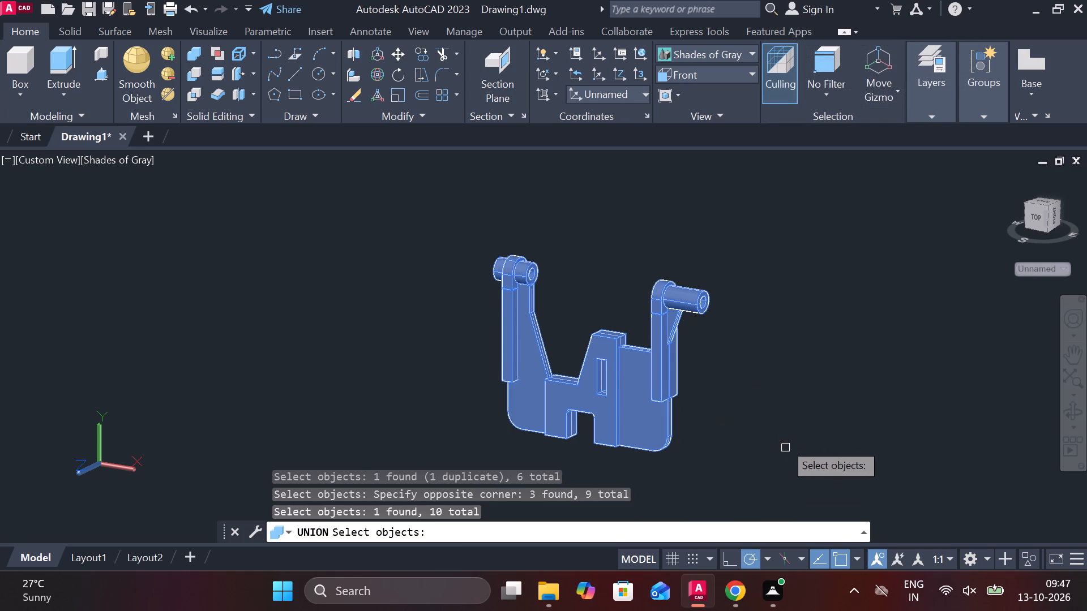
middle_click_drag(747, 442, 510, 388, "shift")
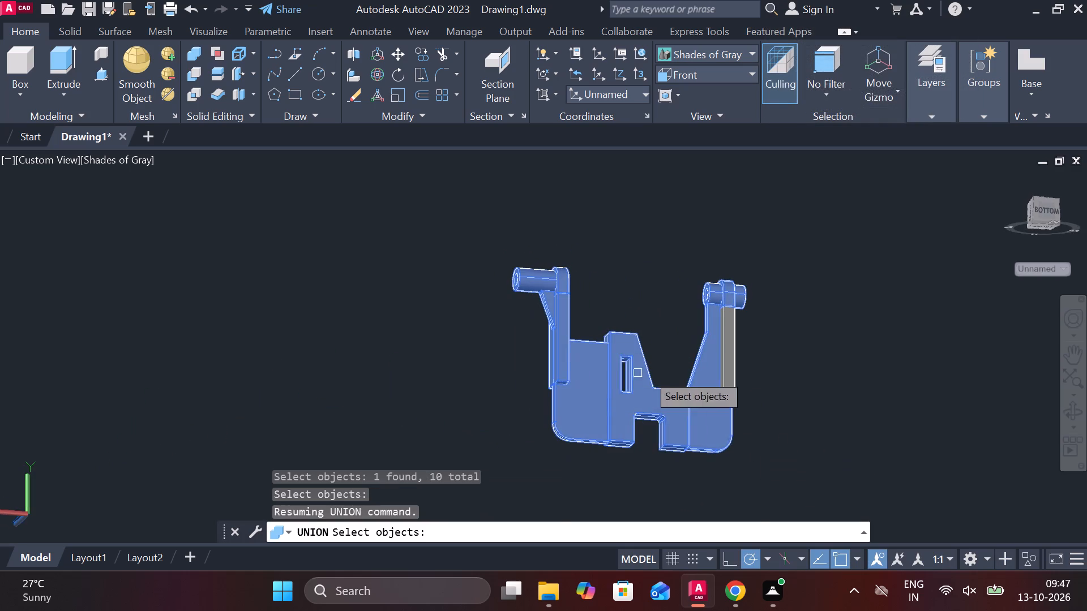
scroll(704, 335, "up", 2)
left_click(755, 302)
left_click(756, 417)
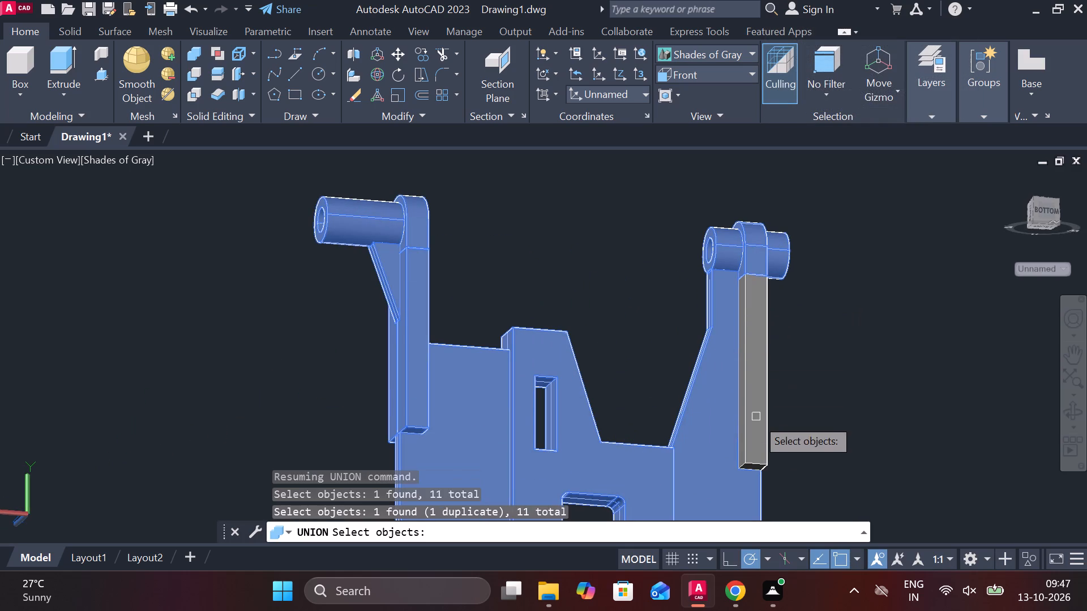
left_click(762, 462)
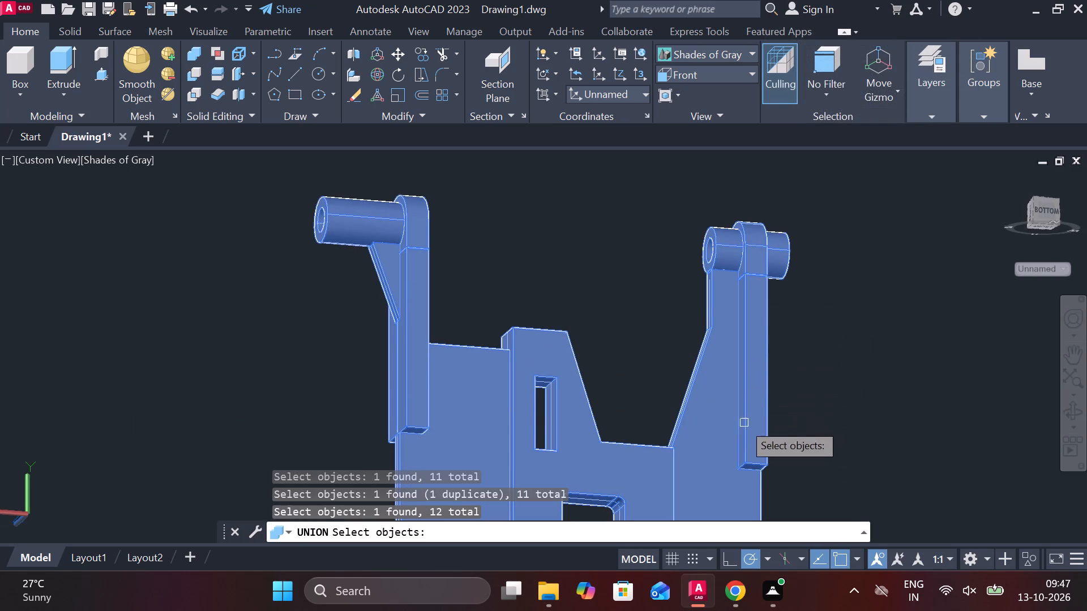
scroll(814, 370, "down", 1)
key("Return")
left_click(747, 489)
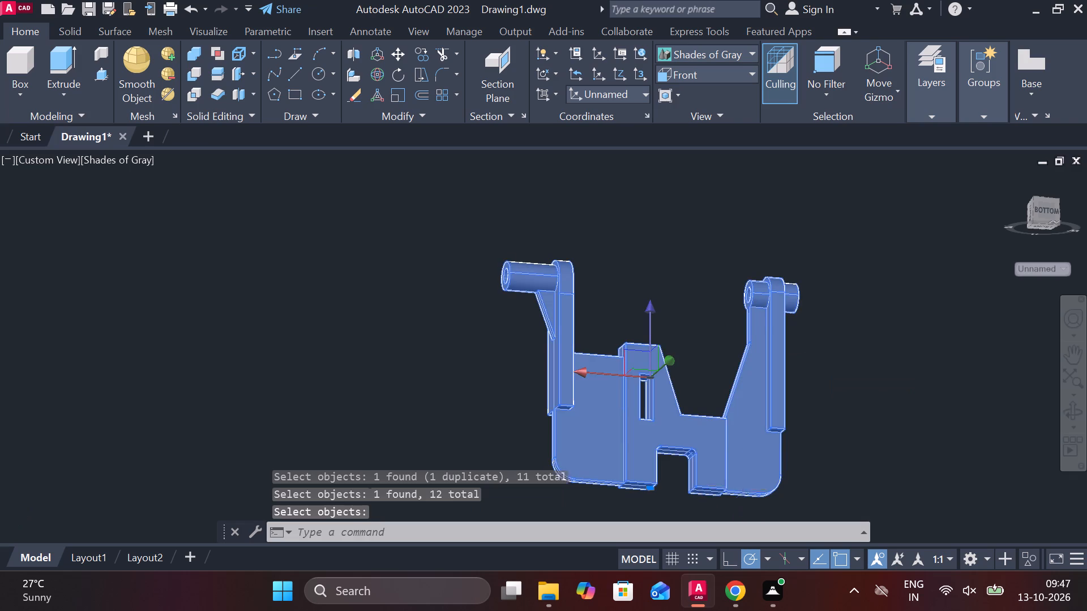
middle_click_drag(785, 461, 596, 484, "shift")
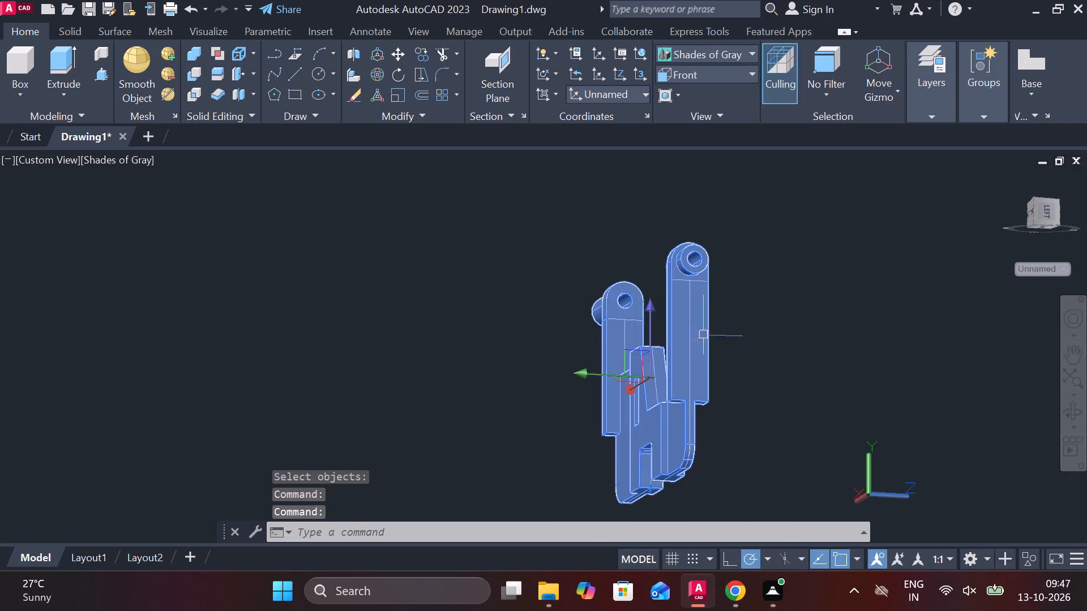
middle_click_drag(767, 325, 812, 398, "shift")
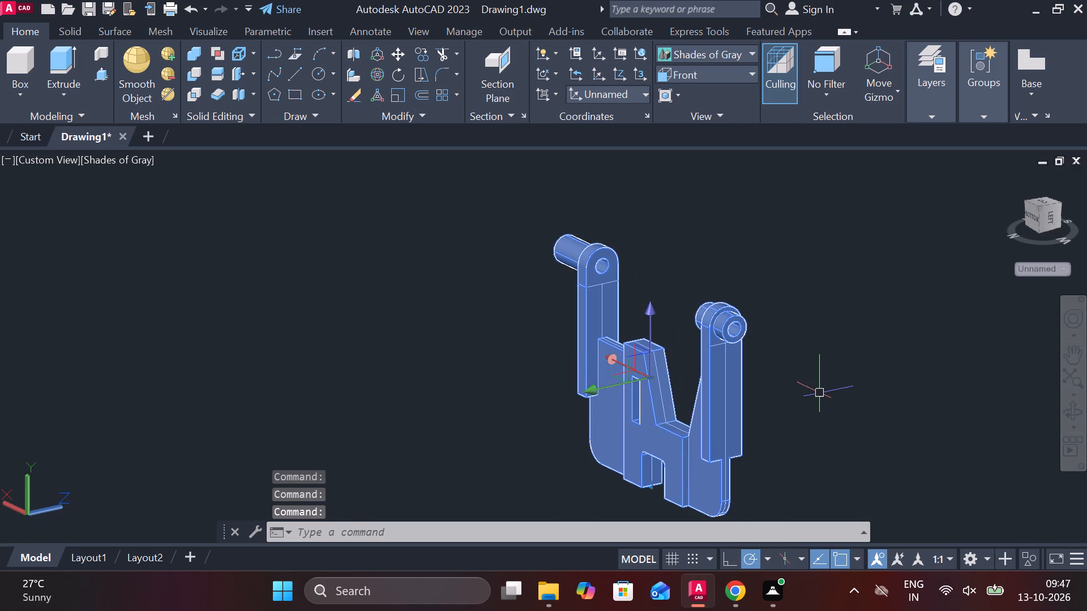
key("Escape")
Start Color Faces and select the slotted centre plate's front face and the outer faces of the long-boss arm, including its boss cylinder.
scroll(352, 154, "up", 1)
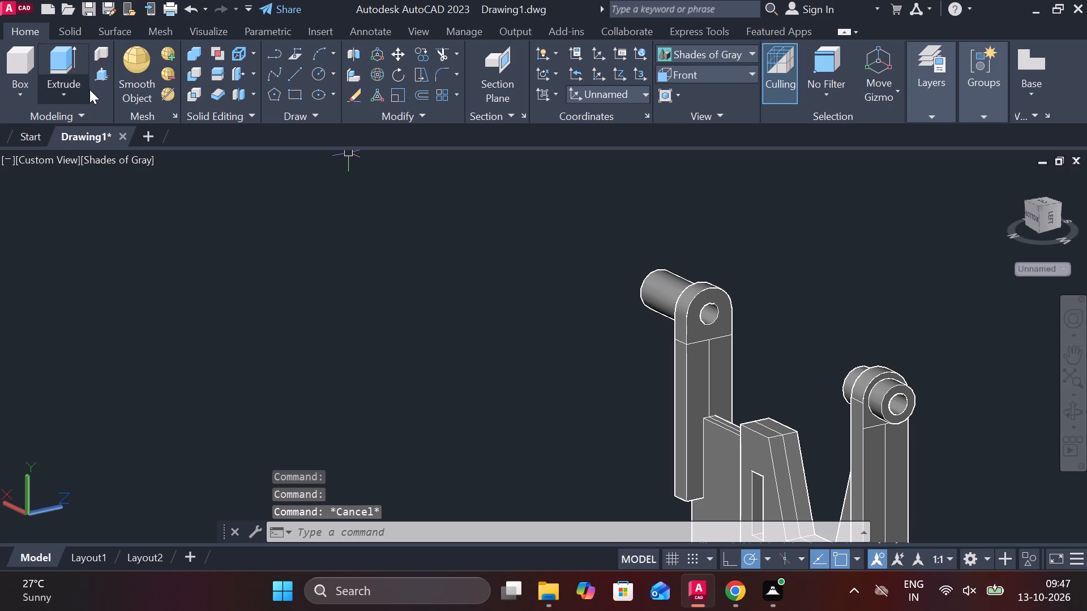
left_click(257, 96)
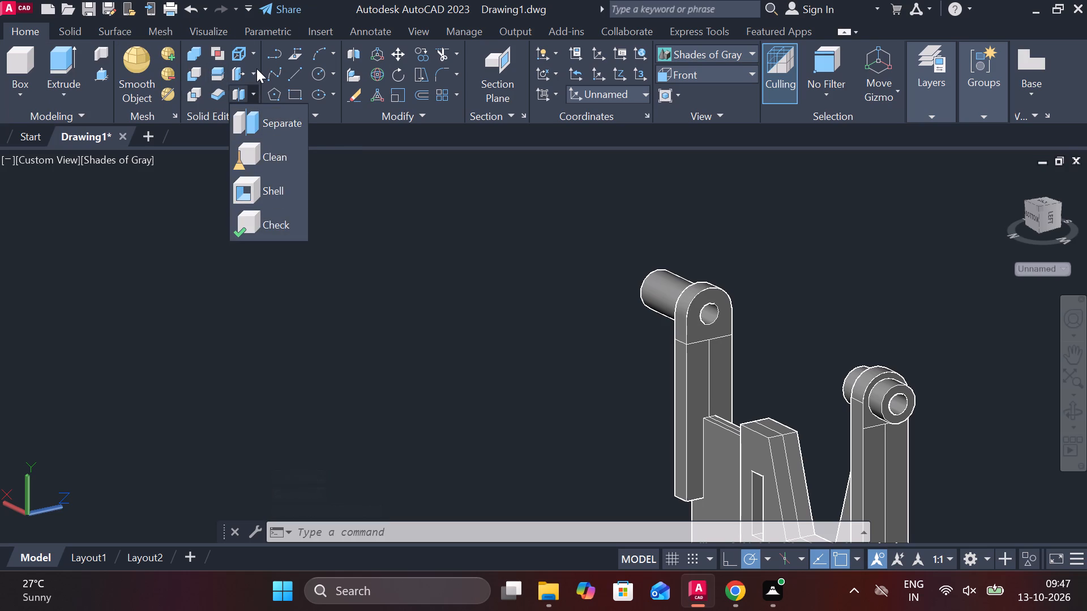
left_click(256, 68)
left_click(243, 335)
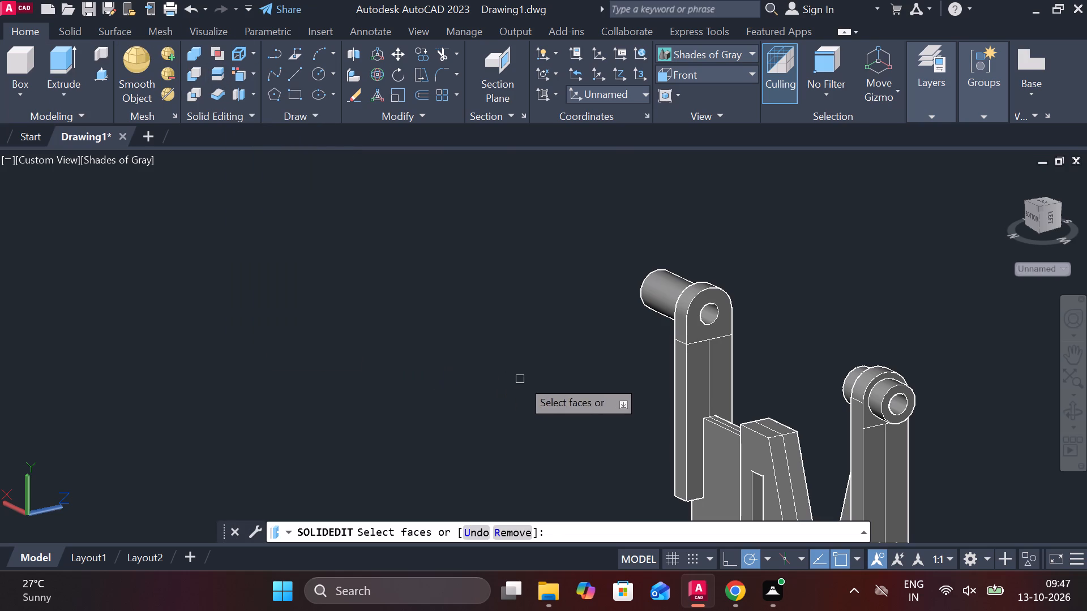
middle_click_drag(516, 380, 452, 321)
scroll(522, 352, "down", 1)
left_click(642, 458)
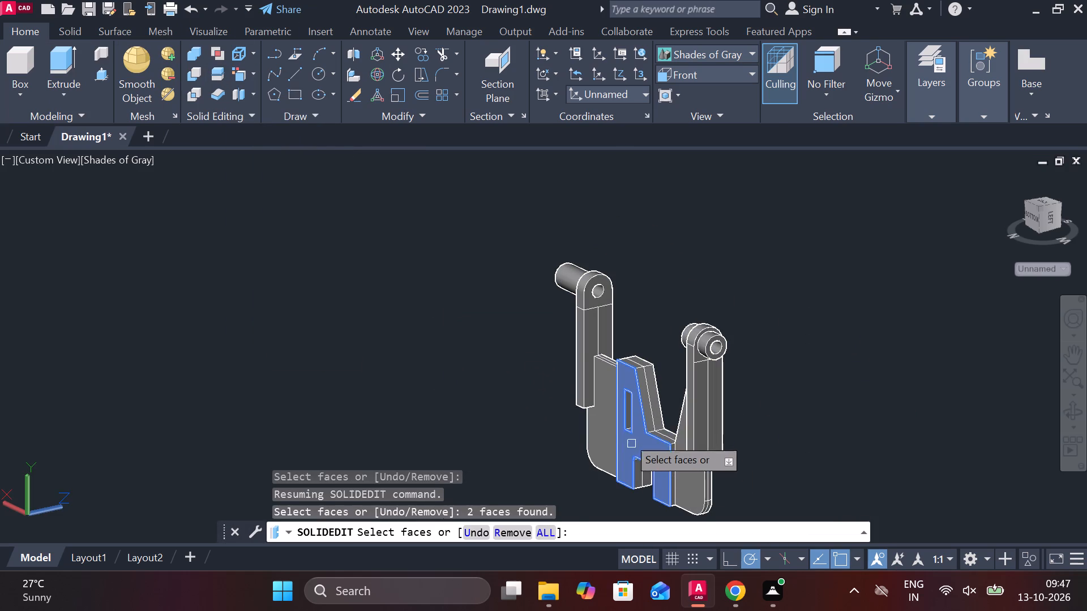
left_click(617, 411)
left_click(589, 344)
left_click(587, 307)
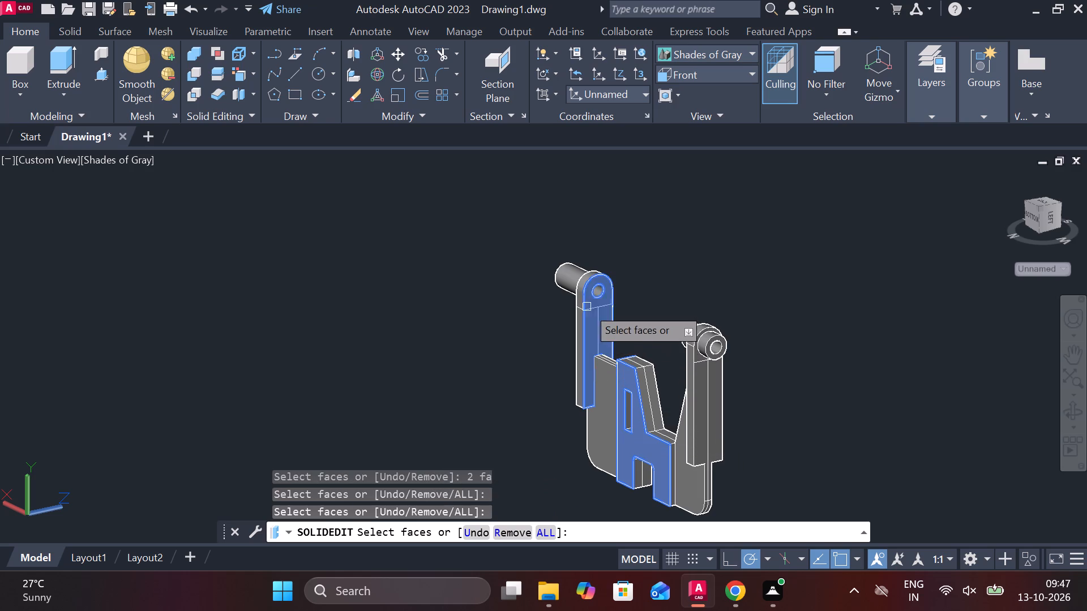
left_click(585, 274)
left_click(575, 265)
left_click(586, 360)
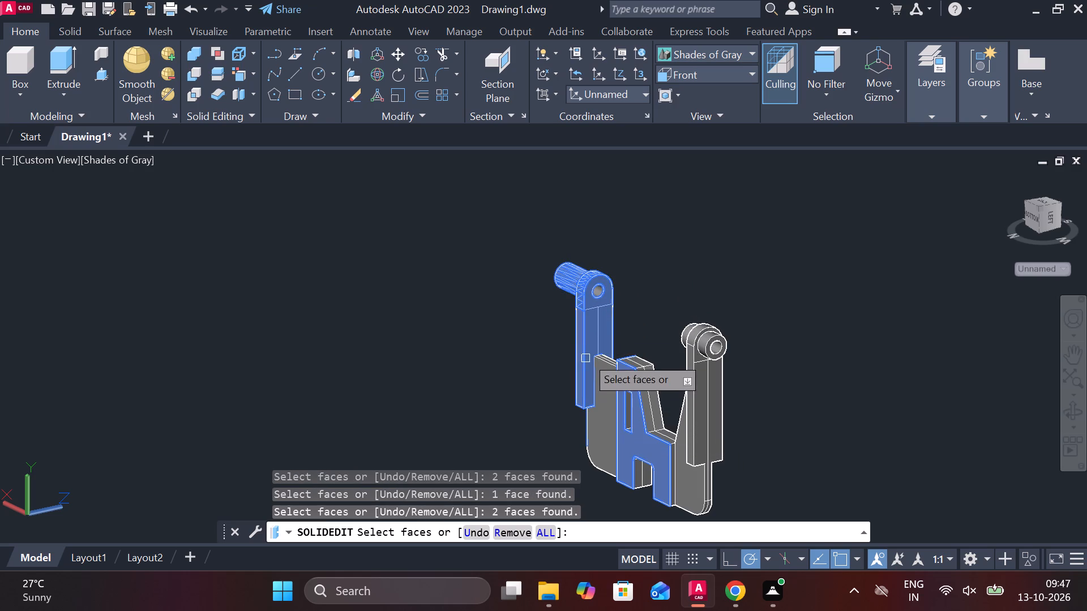
Add the front, side, rounded top and bore faces of the arm with the two-sided boss to the face selection.
left_click(688, 423)
left_click(703, 368)
left_click(713, 346)
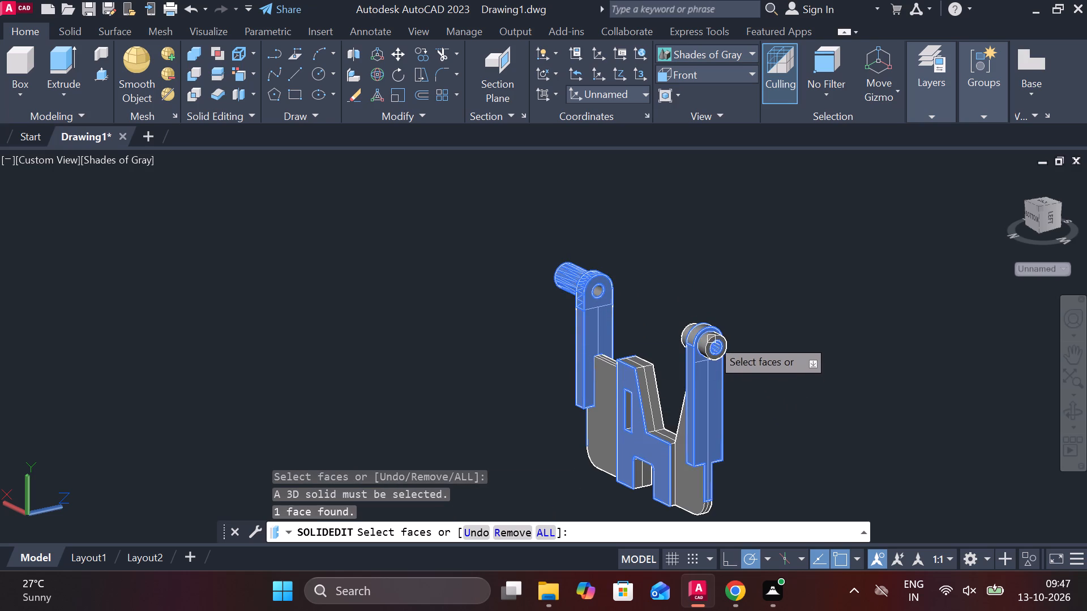
double_click(708, 333)
left_click(696, 325)
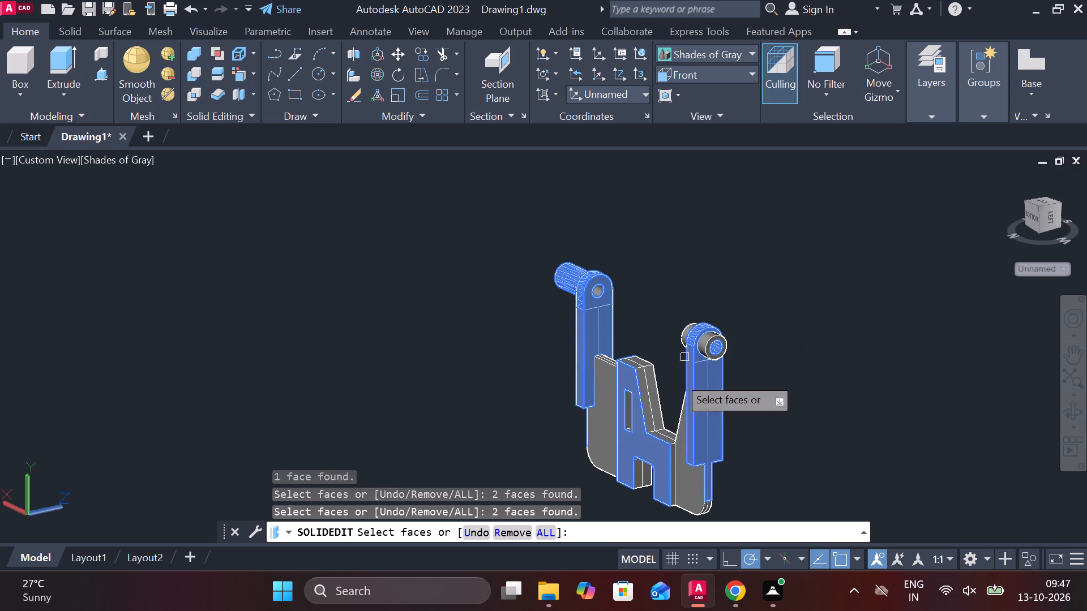
Add the base plate's front and top faces, the centre plate's top and sloped edges, and the slot and notch walls.
left_click(603, 419)
left_click(632, 364)
left_click_drag(647, 386, 649, 393)
left_click(664, 432)
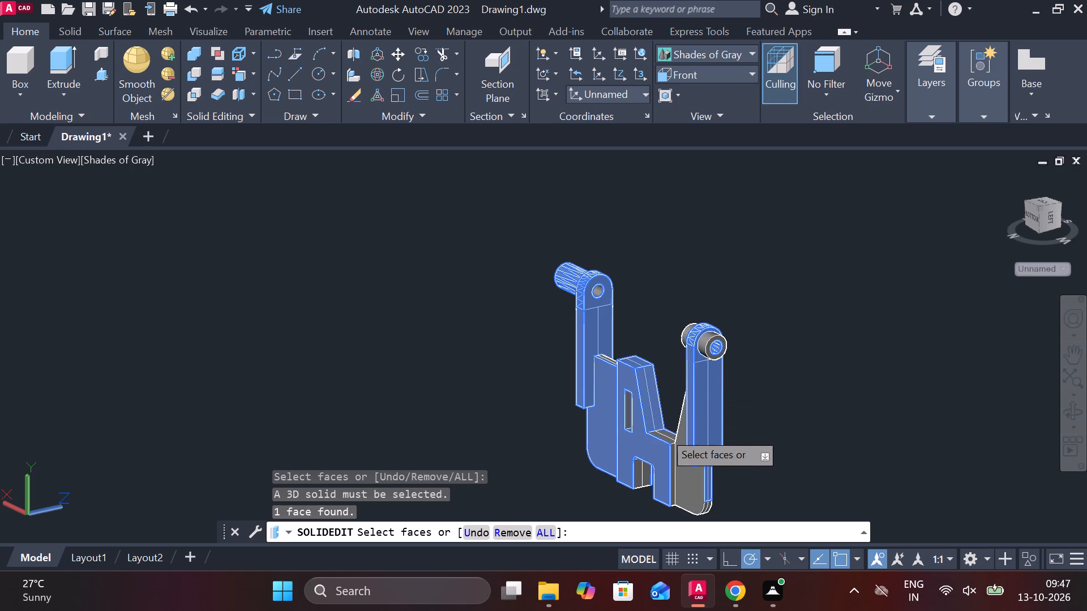
left_click(672, 457)
left_click(691, 488)
left_click(658, 477)
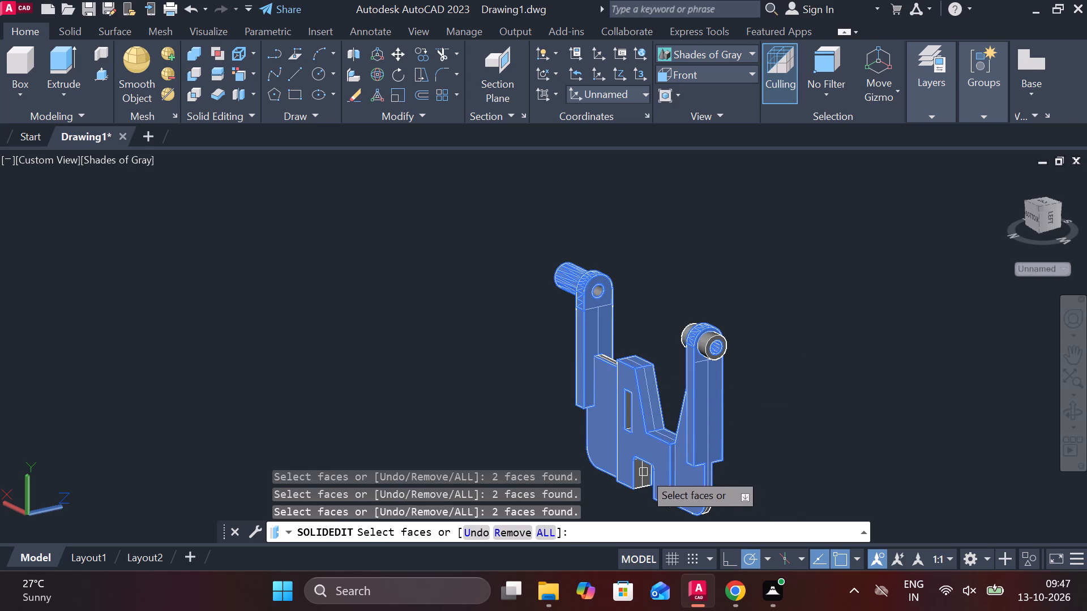
left_click(644, 472)
left_click(623, 404)
left_click(627, 416)
scroll(631, 415, "up", 2)
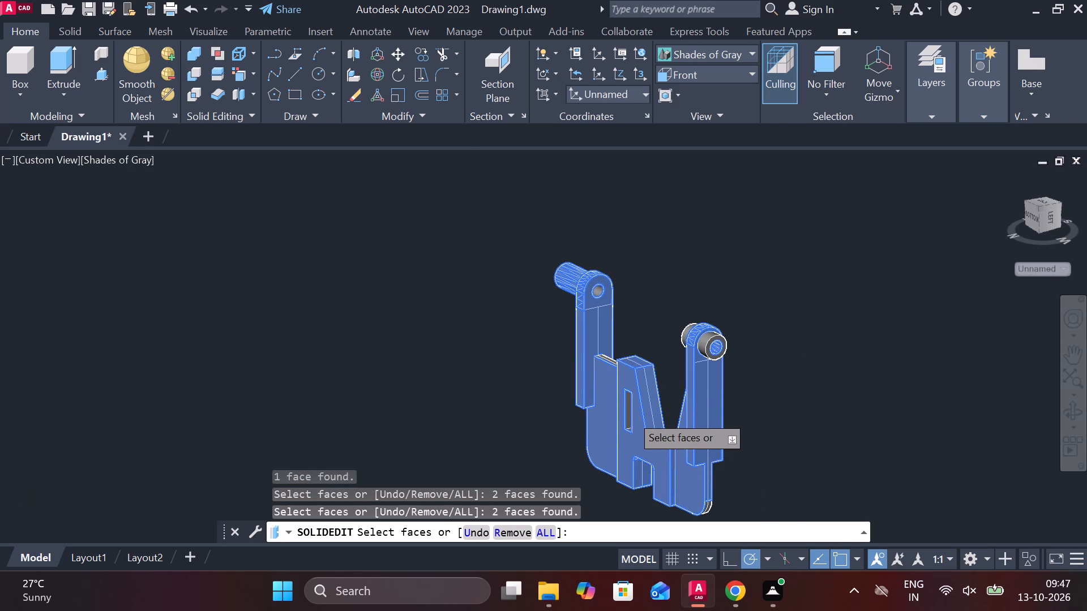
scroll(631, 415, "up", 1)
left_click(631, 406)
left_click(624, 392)
left_click(558, 263)
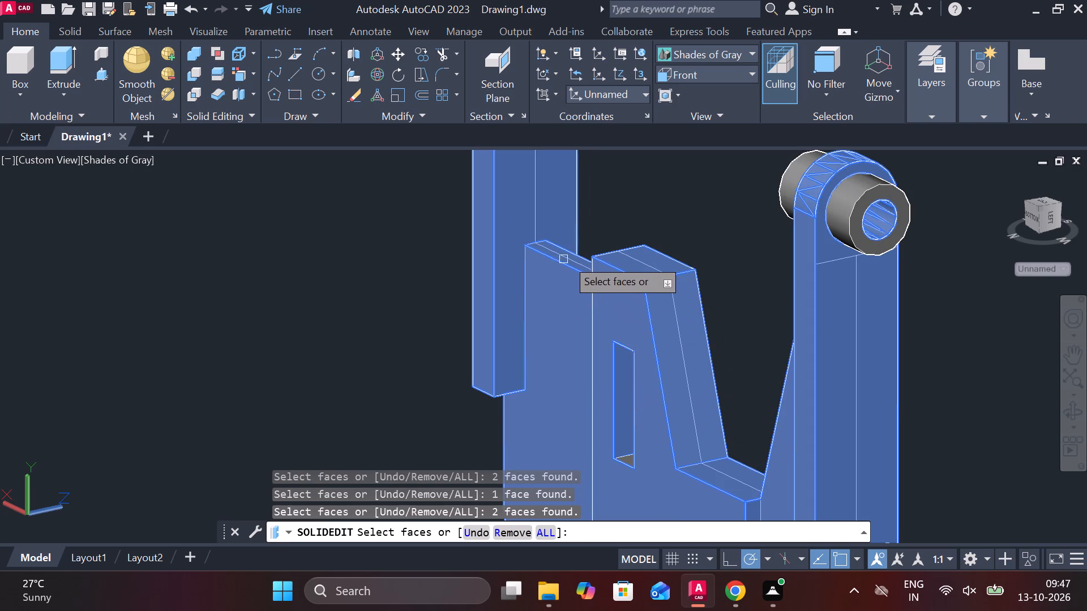
Add the two-sided boss's cylinders and front ring, the slot's bottom face, and the long boss's bore to the selection.
left_click(832, 214)
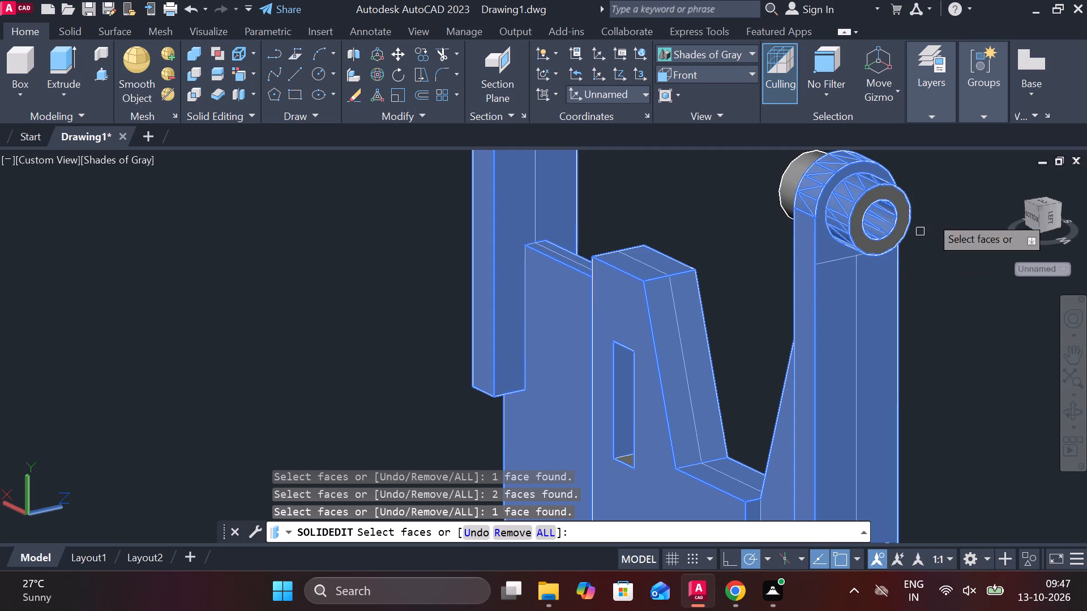
left_click(907, 222)
left_click(786, 175)
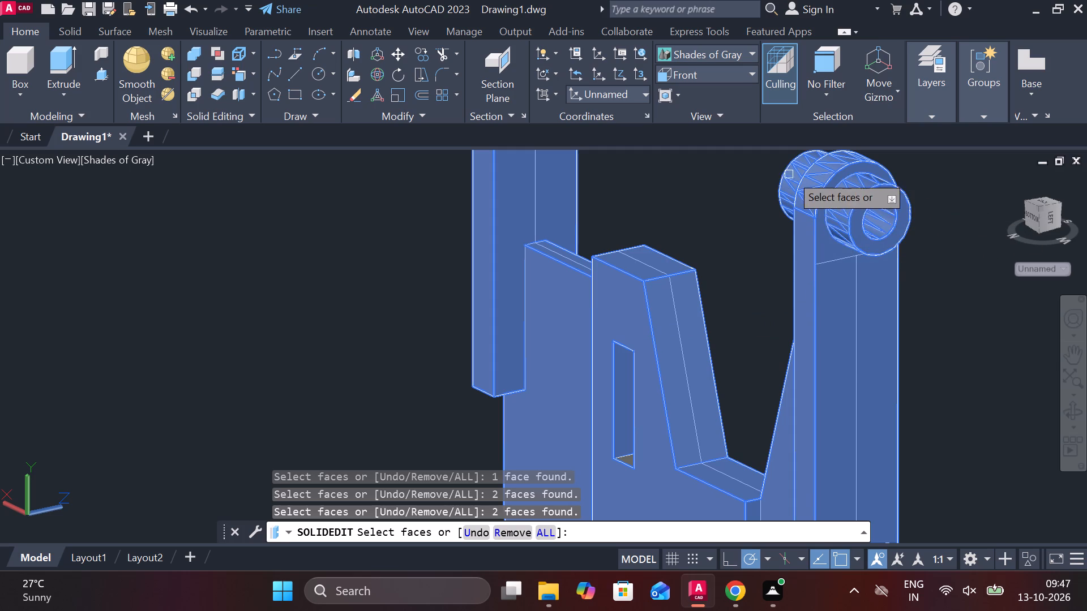
left_click(623, 460)
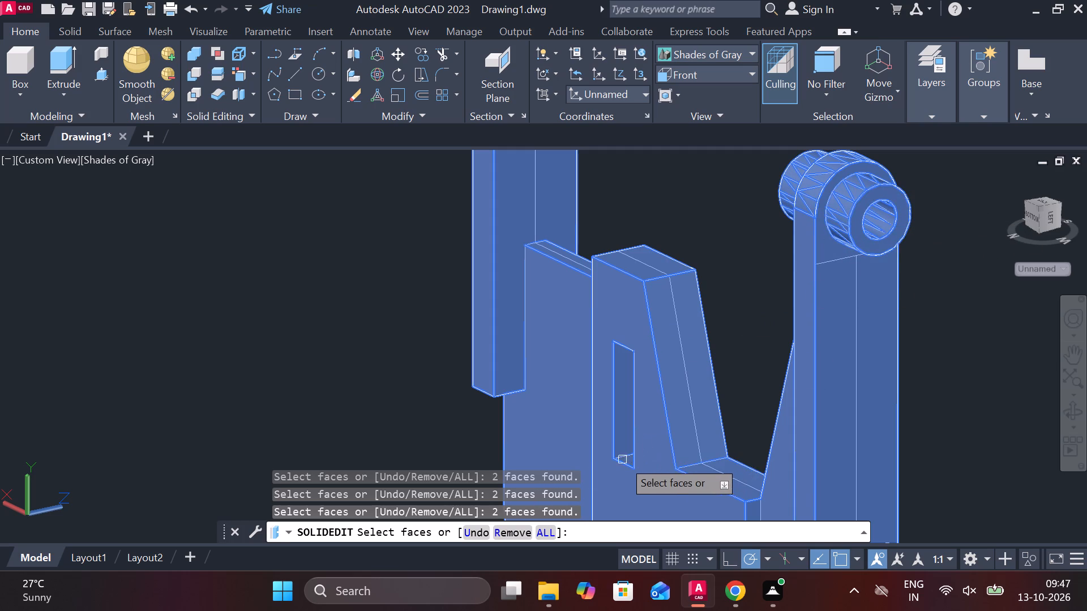
scroll(704, 445, "down", 2)
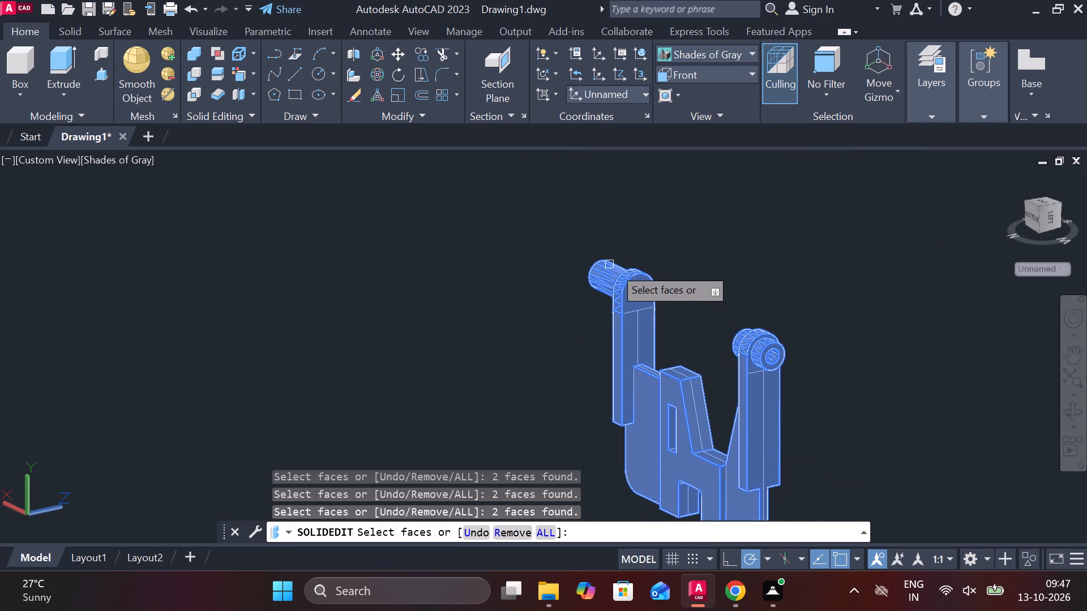
scroll(632, 277, "up", 3)
left_click(654, 317)
scroll(748, 342, "down", 2)
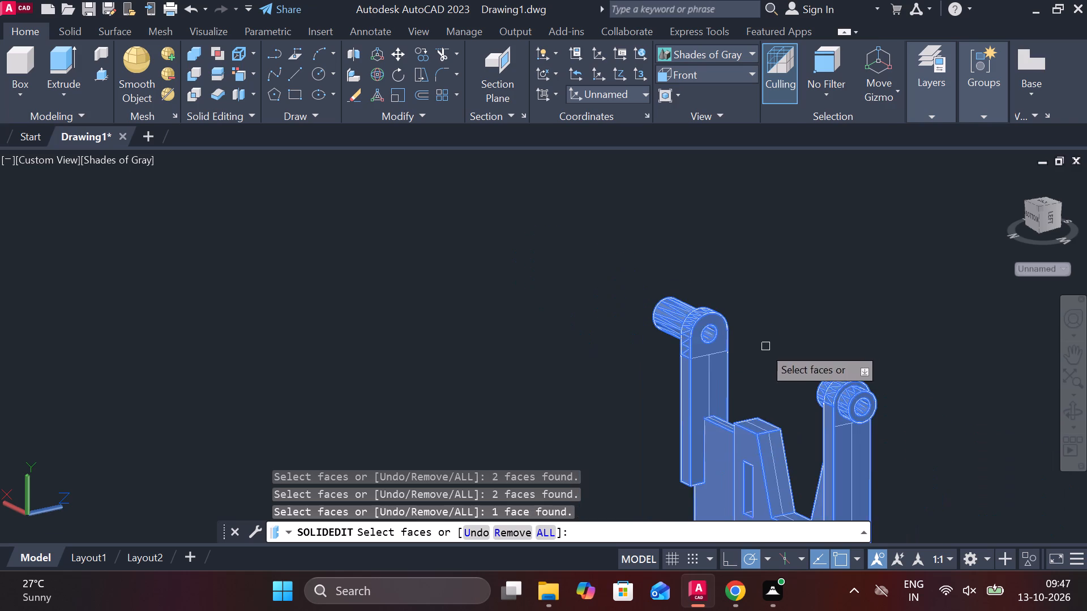
From the opposite side, add the remaining side faces of both arms and the adjoining base plate faces to the selection.
middle_click_drag(747, 347, 601, 331, "shift")
scroll(664, 340, "down", 1)
scroll(681, 390, "up", 2)
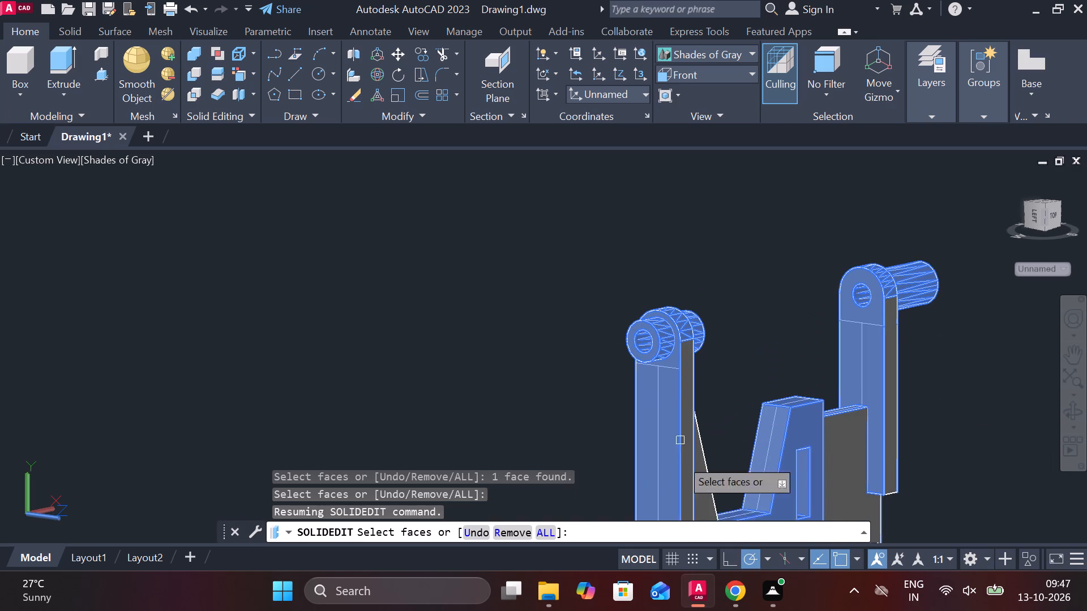
left_click(695, 456)
left_click(709, 496)
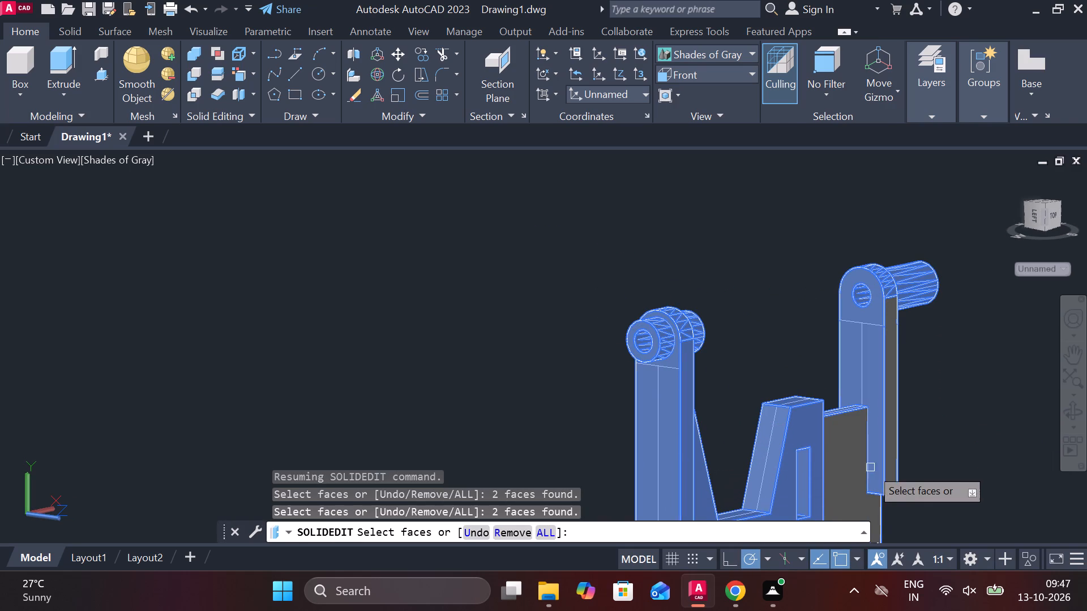
left_click(870, 467)
left_click(896, 385)
scroll(898, 400, "down", 1)
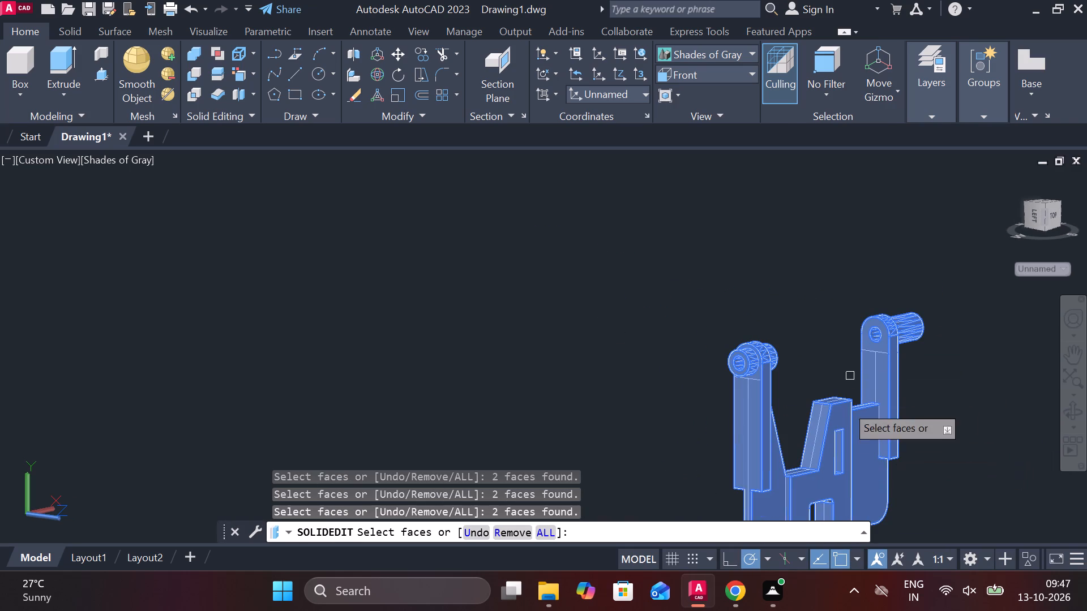
Add the underside faces of the base and centre plates, and the two-sided-boss arm's lower end faces with the adjoining rounded corner.
scroll(846, 414, "down", 1)
middle_click_drag(884, 450, 798, 287, "shift")
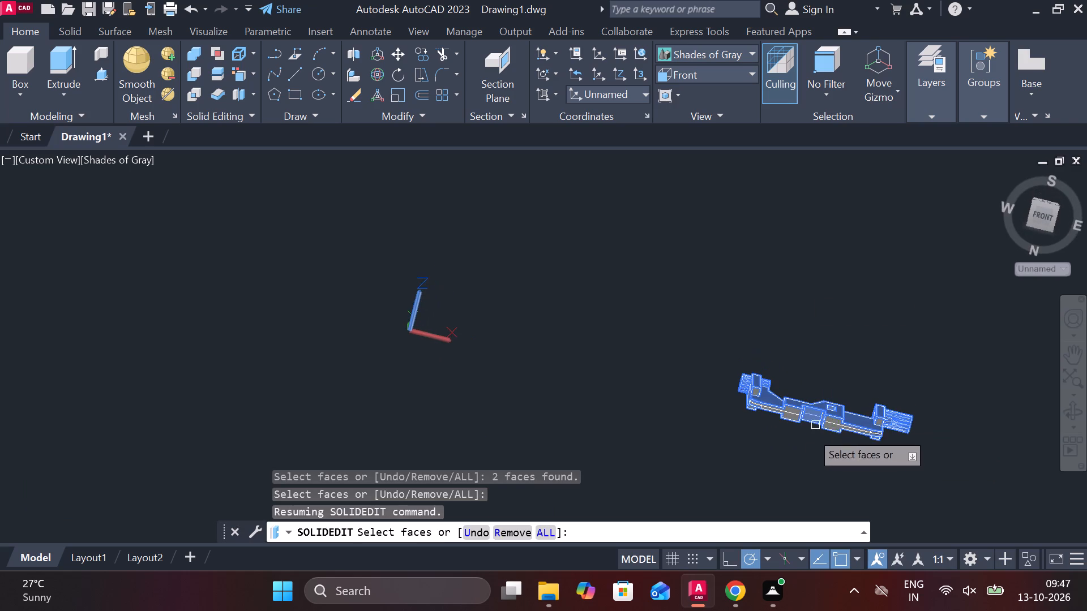
scroll(793, 433, "up", 2)
left_click(716, 348)
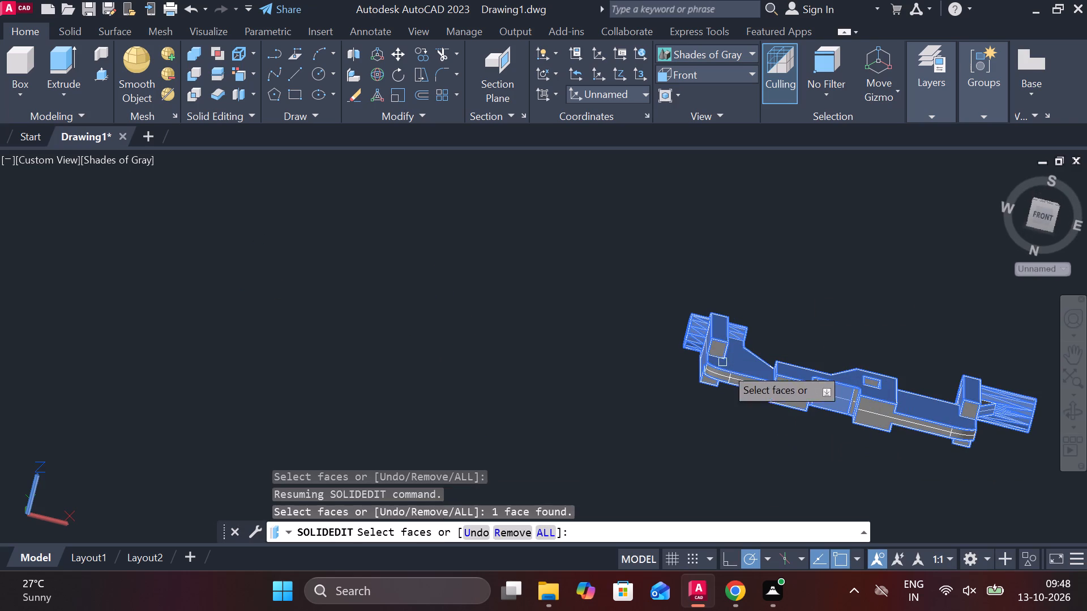
left_click(727, 382)
left_click_drag(849, 414, 857, 415)
left_click(884, 418)
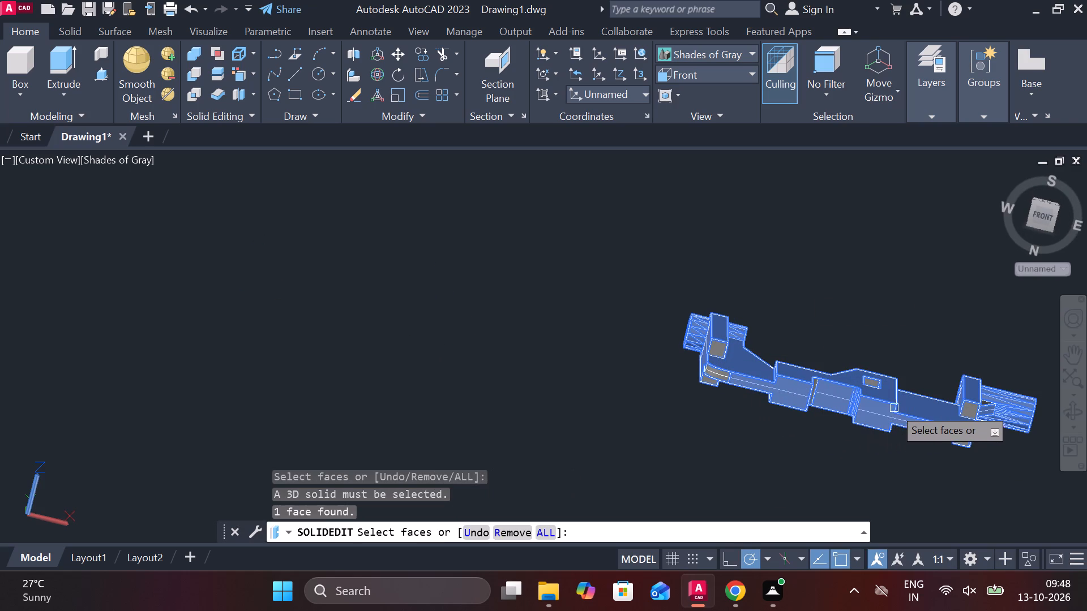
left_click(875, 383)
left_click(866, 388)
left_click(867, 382)
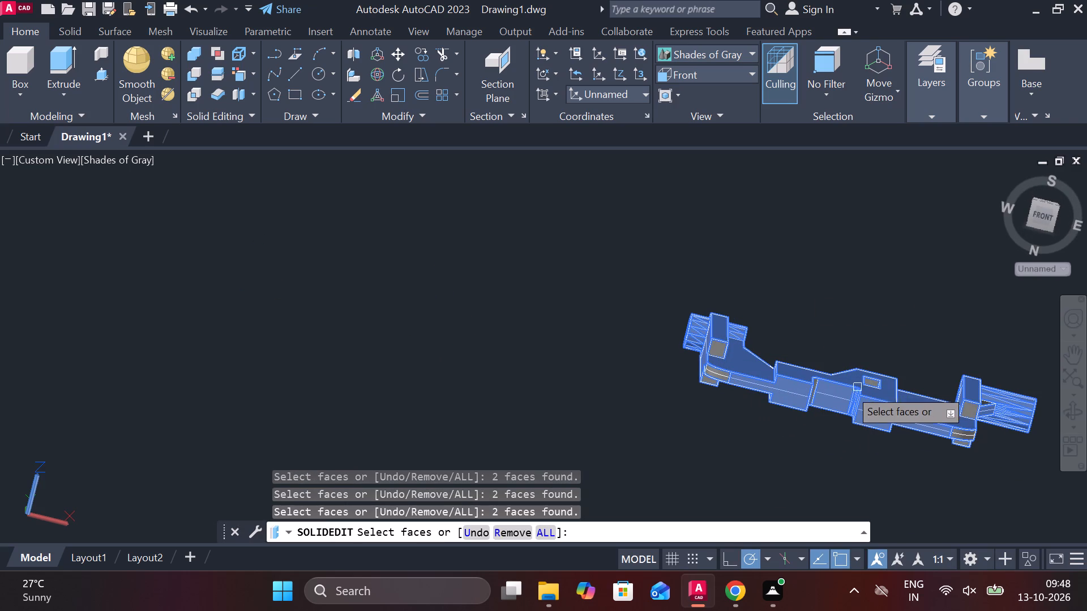
left_click(712, 351)
left_click(720, 380)
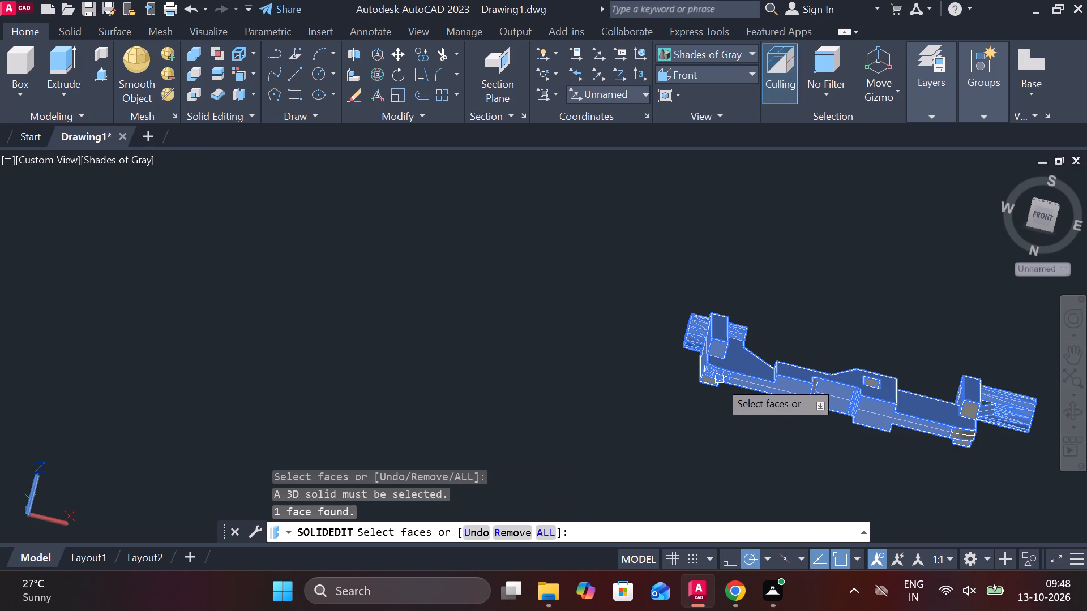
left_click(716, 382)
scroll(700, 384, "up", 3)
left_click(703, 379)
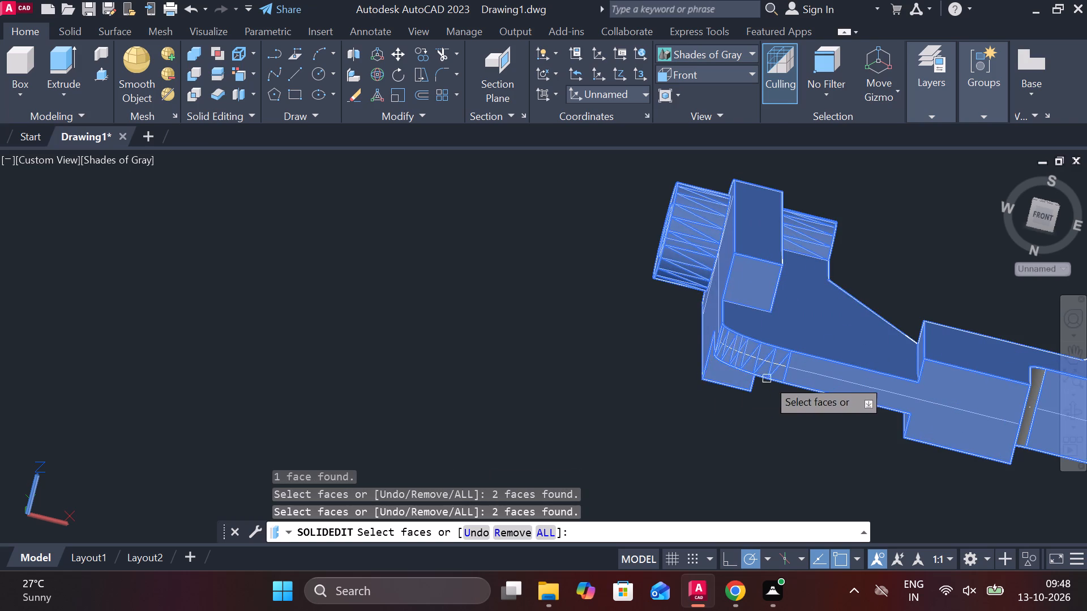
Add the notch's curved wall, the slot's upper inner face, and the long-boss arm's bottom faces with the adjoining rounded corner.
scroll(767, 379, "down", 2)
middle_click_drag(776, 379, 586, 377)
scroll(698, 394, "up", 5)
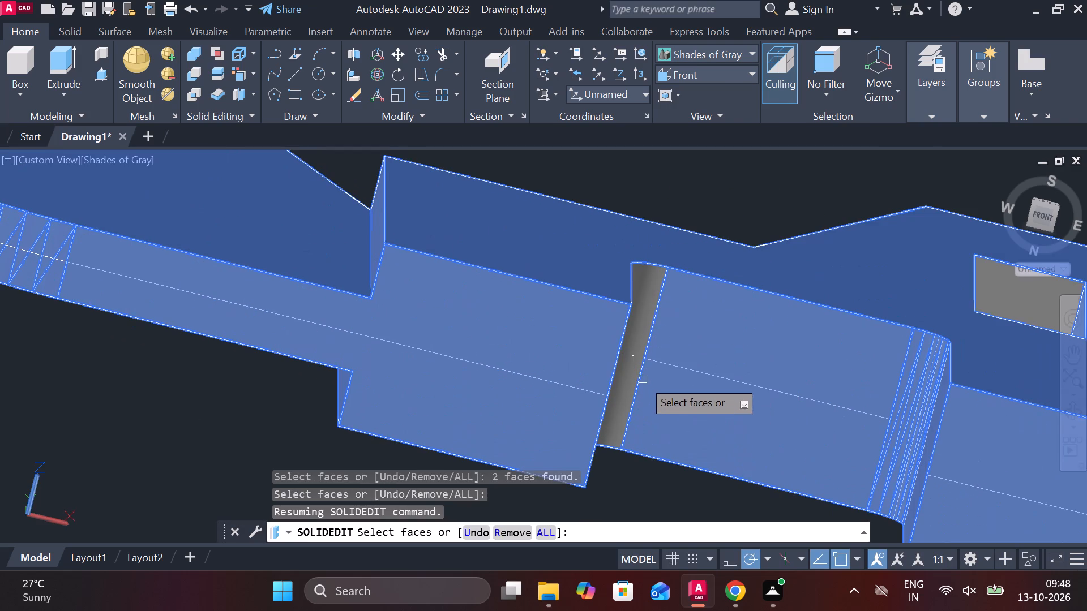
left_click(637, 375)
scroll(665, 368, "down", 3)
scroll(788, 357, "up", 4)
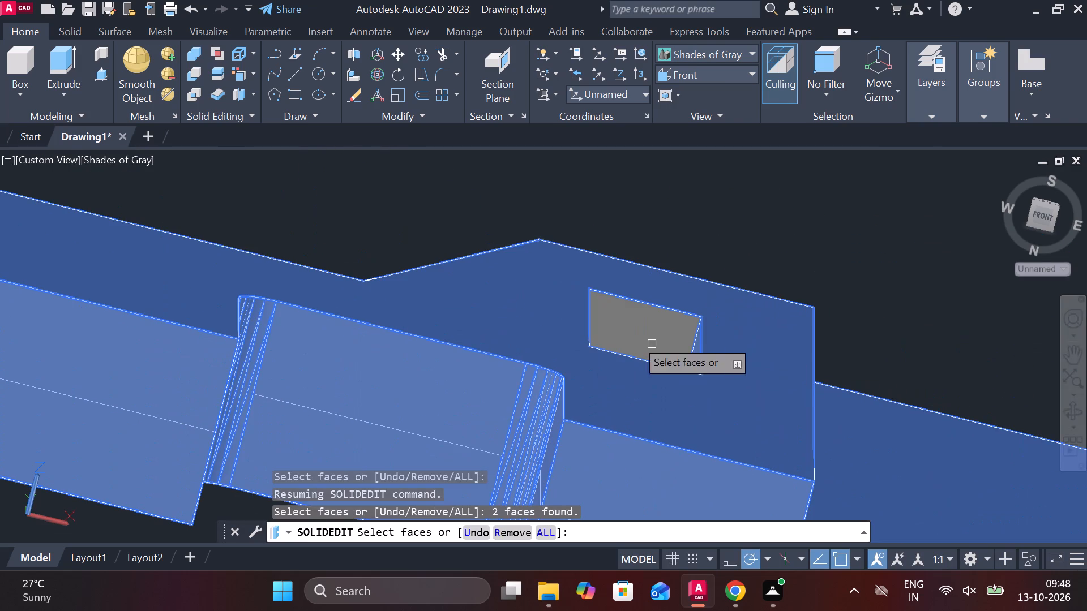
left_click(626, 333)
scroll(688, 345, "down", 4)
scroll(780, 391, "up", 3)
left_click(788, 408)
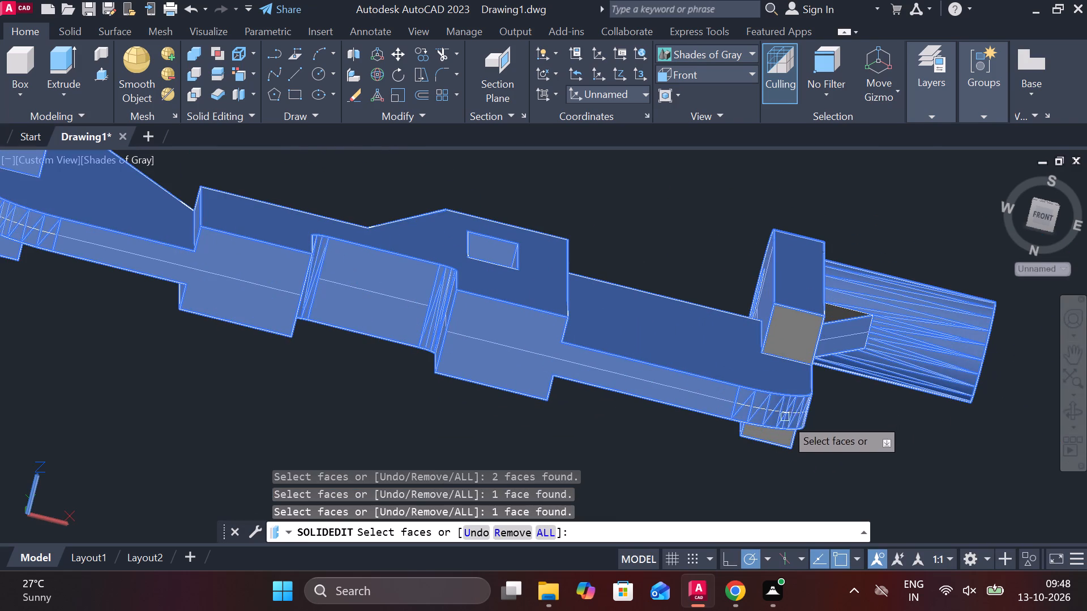
left_click(788, 345)
left_click(833, 313)
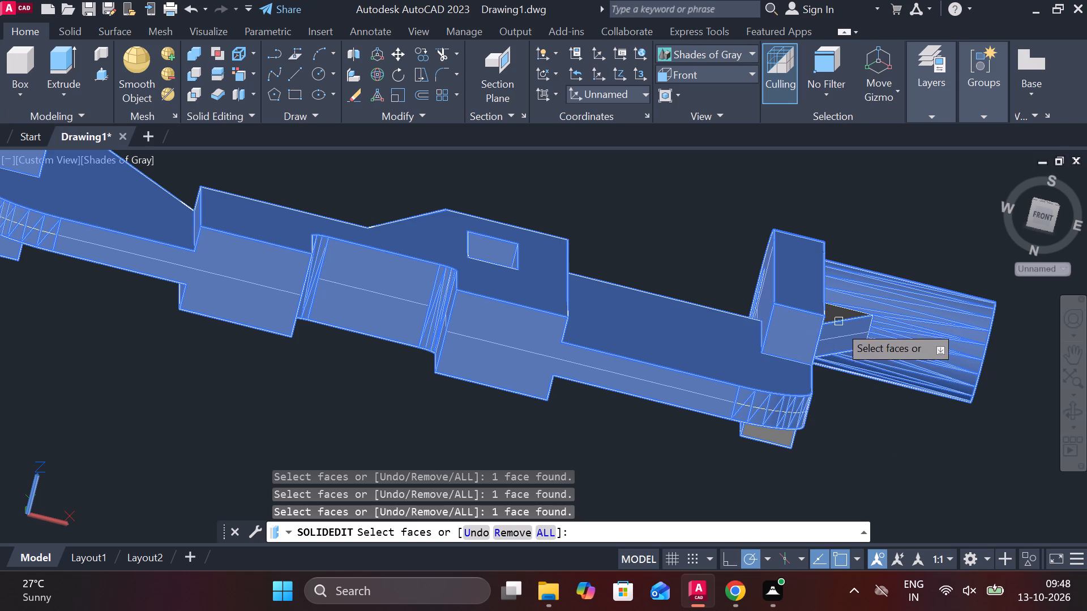
left_click(834, 317)
left_click(780, 443)
scroll(824, 433, "down", 1)
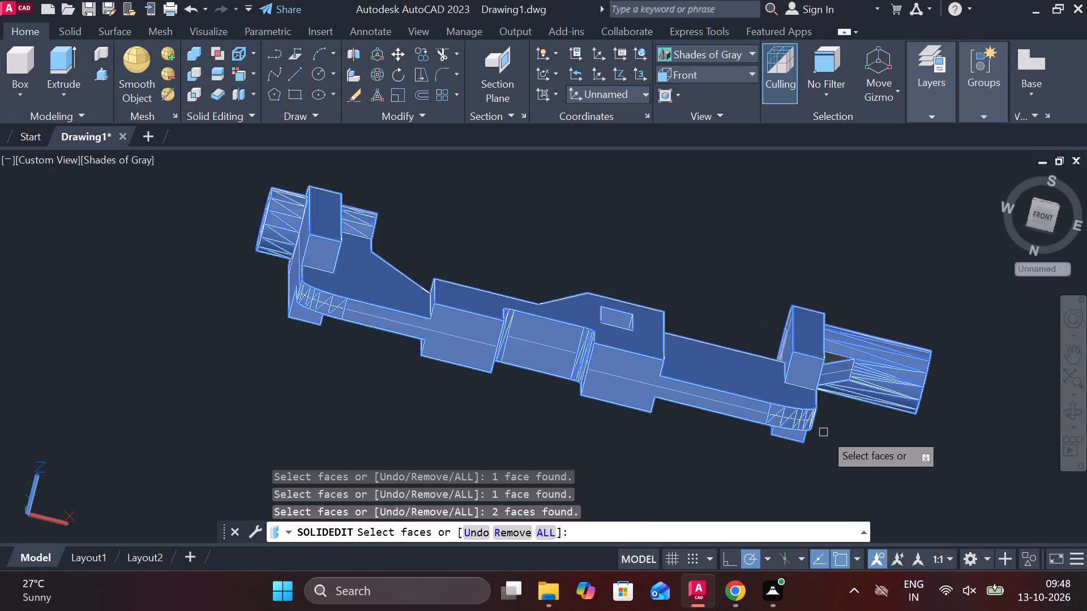
Add the long-boss rib's remaining side face and the long boss's end ring face to the selection.
middle_click_drag(849, 419, 733, 468, "shift")
middle_click_drag(790, 305, 801, 457)
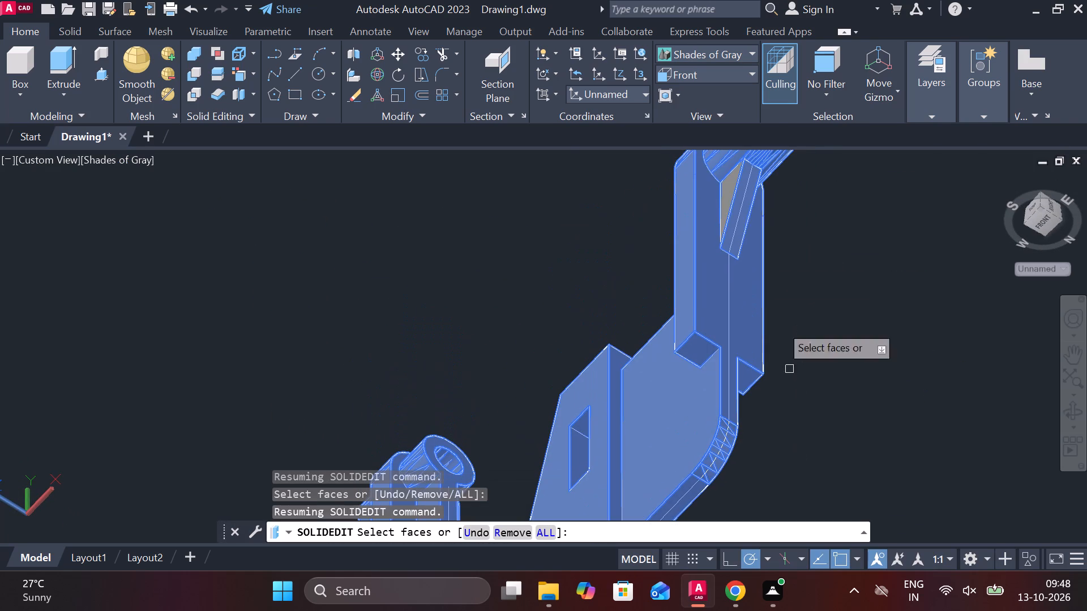
left_click(722, 187)
middle_click_drag(791, 233, 720, 326, "shift")
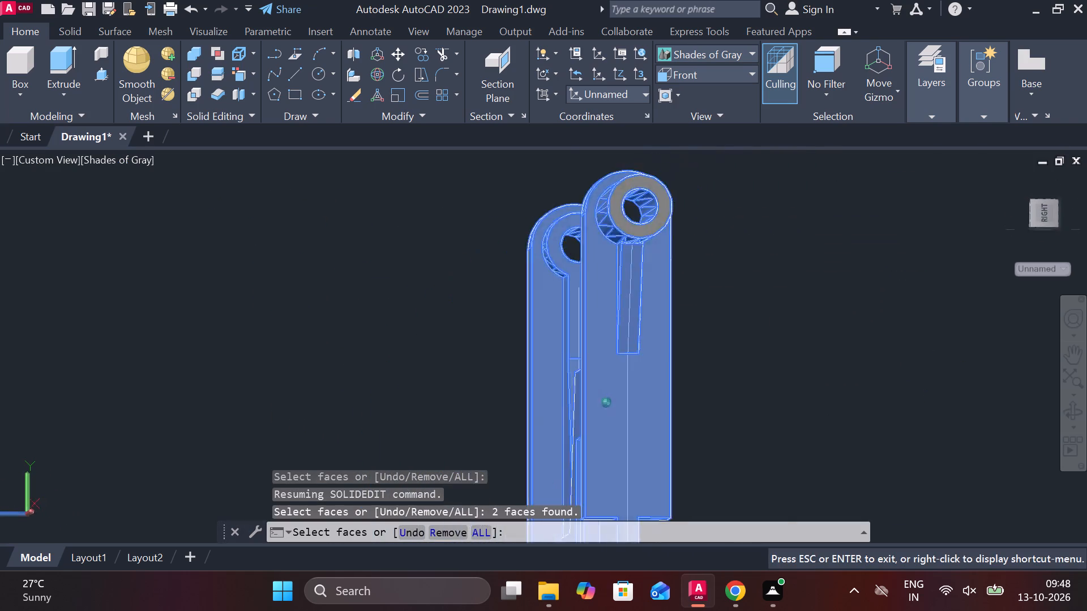
middle_click_drag(720, 326, 674, 338, "shift")
left_click(469, 247)
scroll(523, 287, "down", 2)
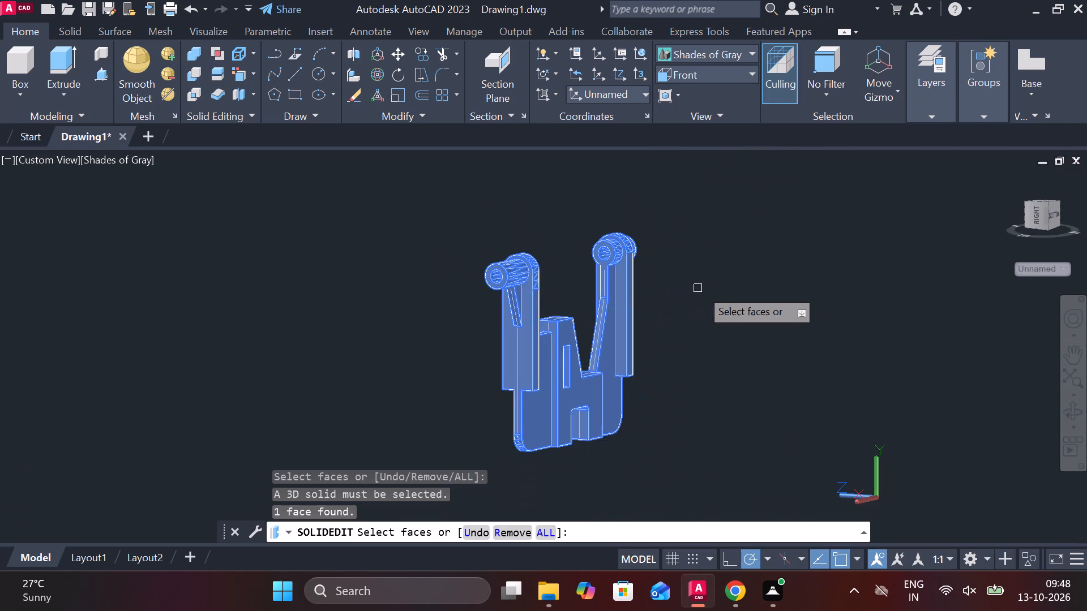
middle_click_drag(701, 289, 644, 365, "shift")
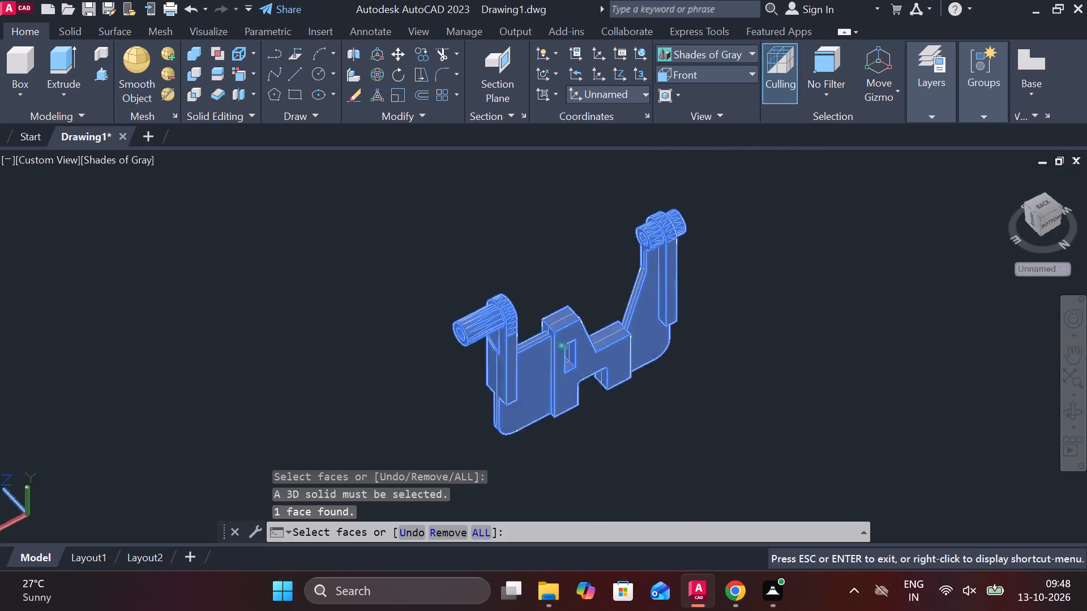
middle_click_drag(644, 365, 395, 298, "shift")
Colour all the selected faces DIC 564 from the DIC COLOR GUIDE(R) colour book and finish the solid editing command.
key("Return")
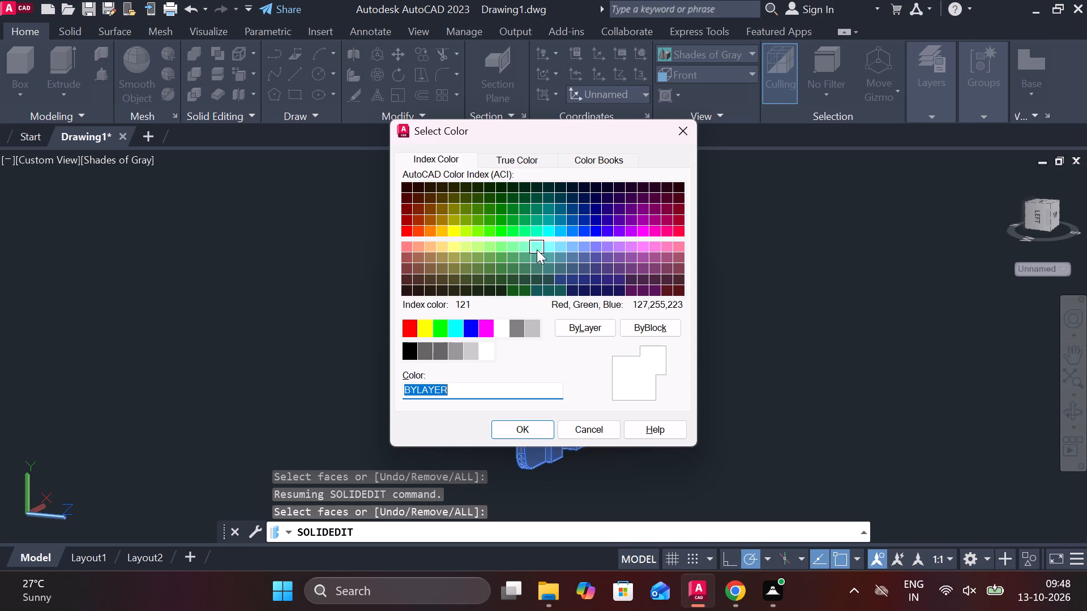
left_click(540, 162)
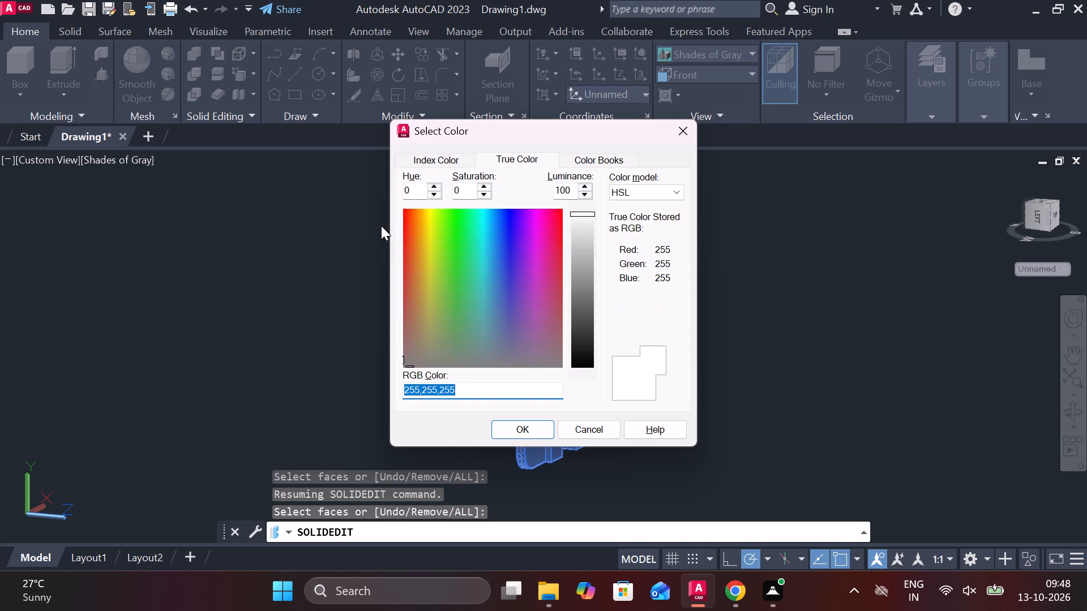
left_click(403, 209)
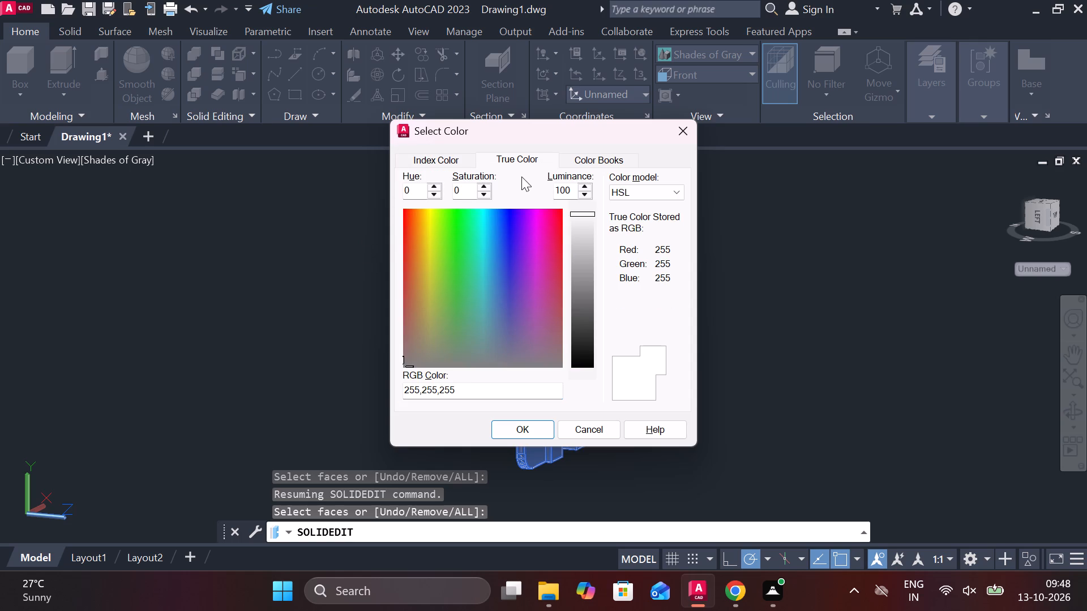
left_click(615, 165)
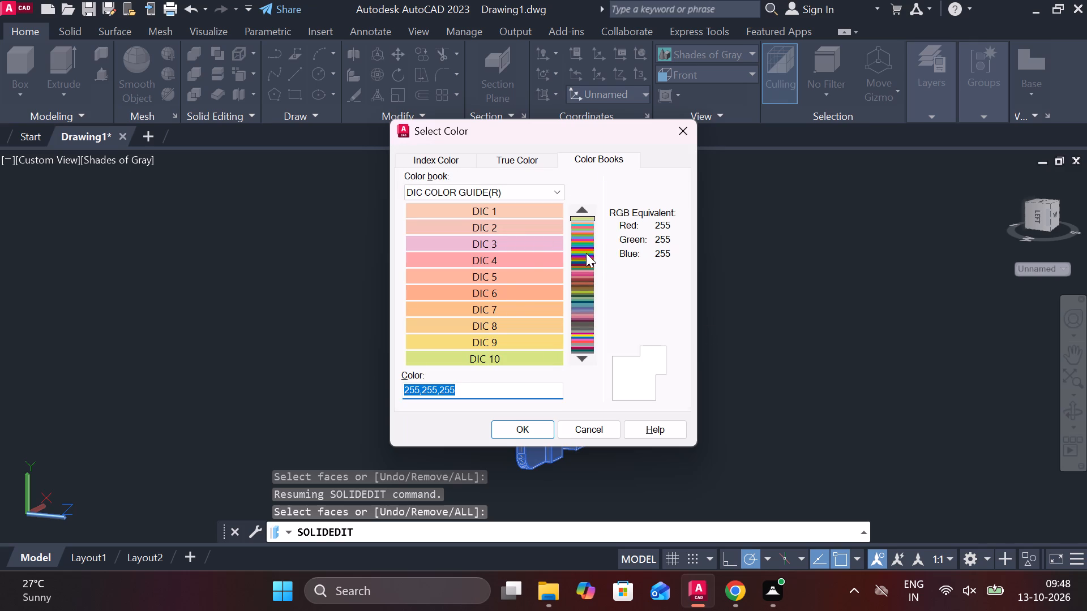
left_click(575, 348)
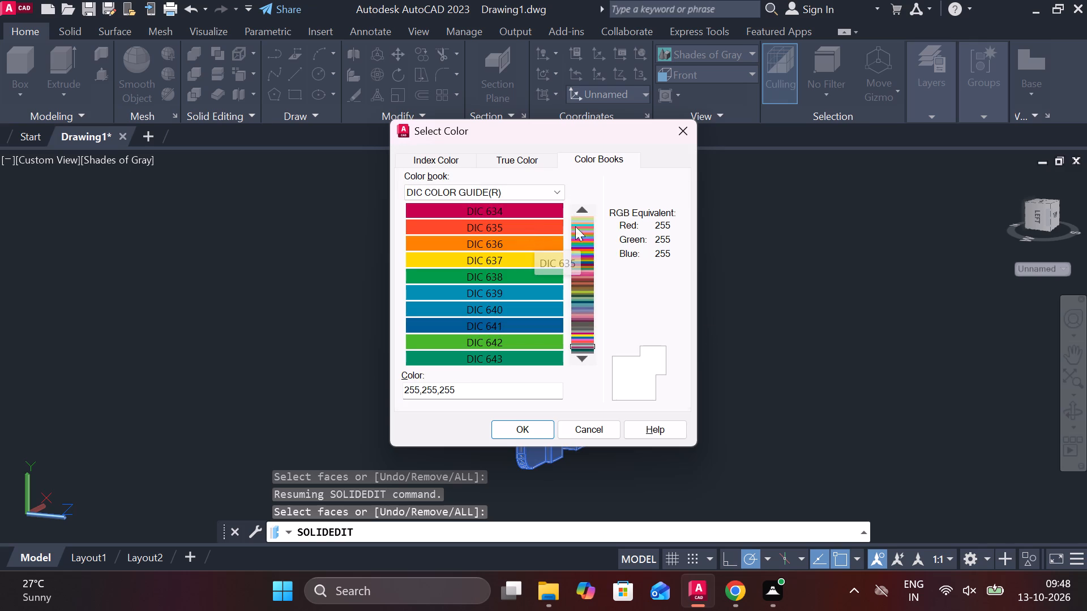
left_click(577, 246)
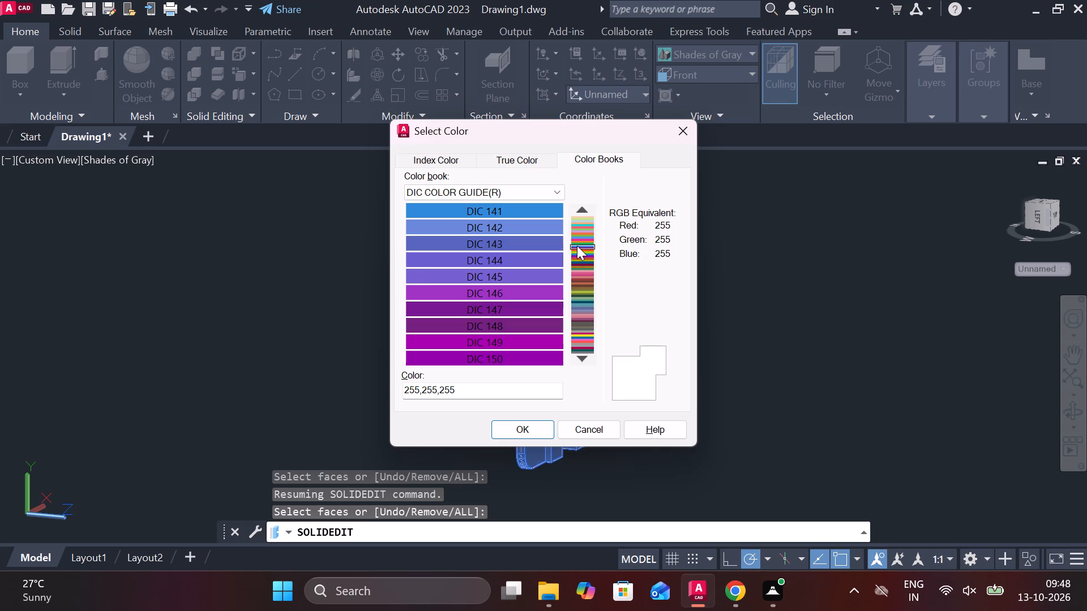
left_click(581, 332)
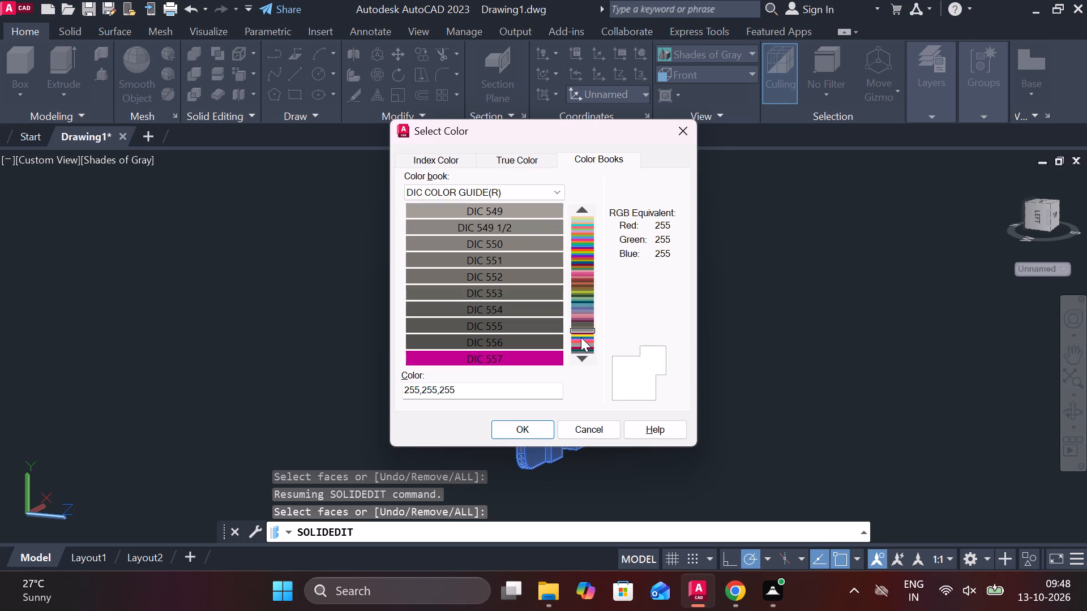
left_click(579, 332)
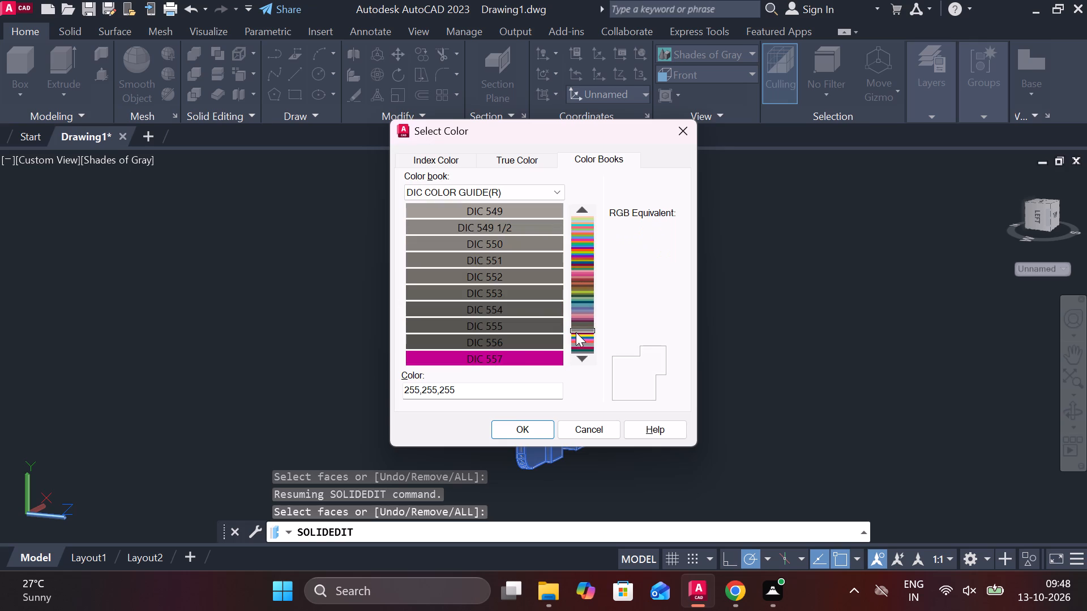
left_click(576, 332)
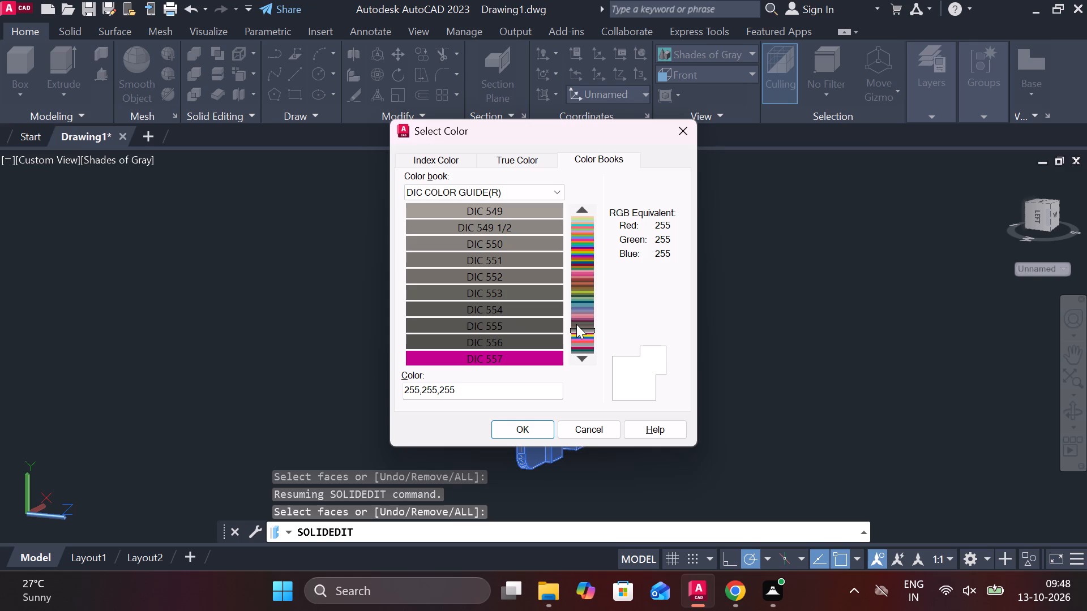
key("Up")
key("Down")
key("Down")
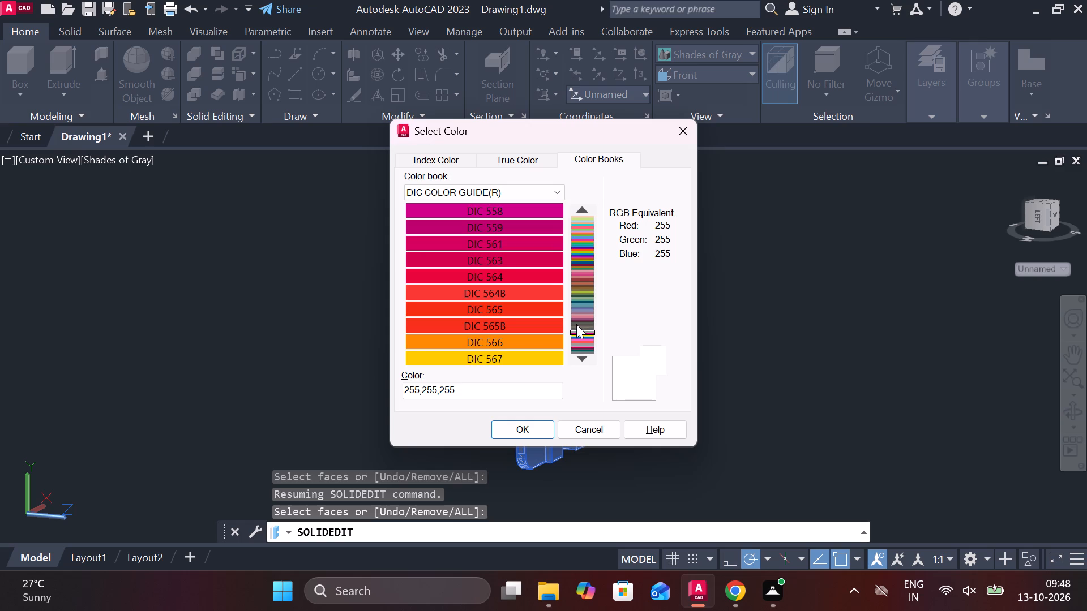
left_click(508, 279)
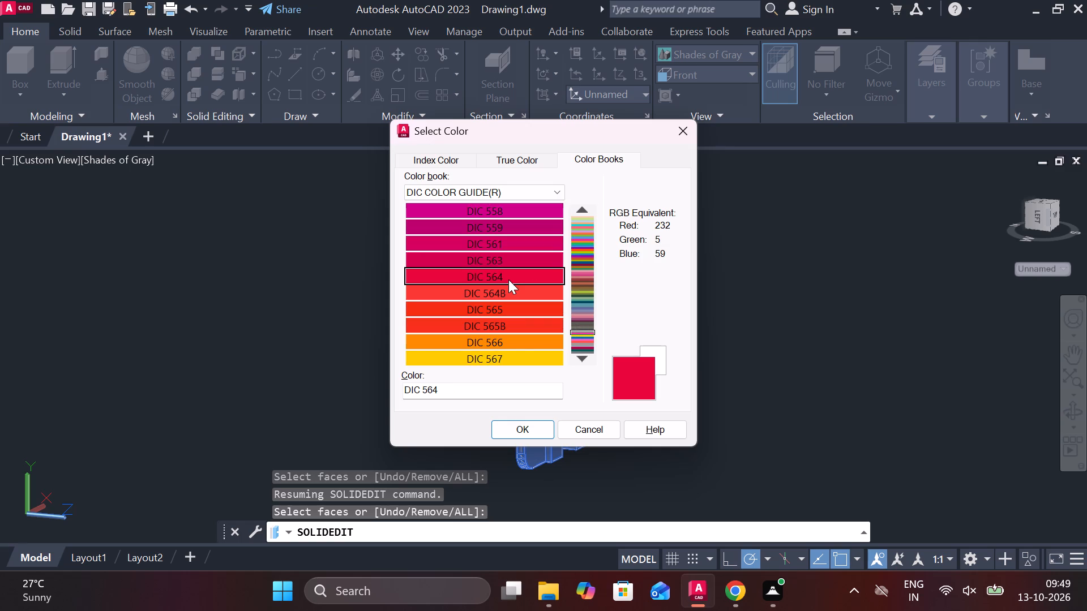
left_click(523, 433)
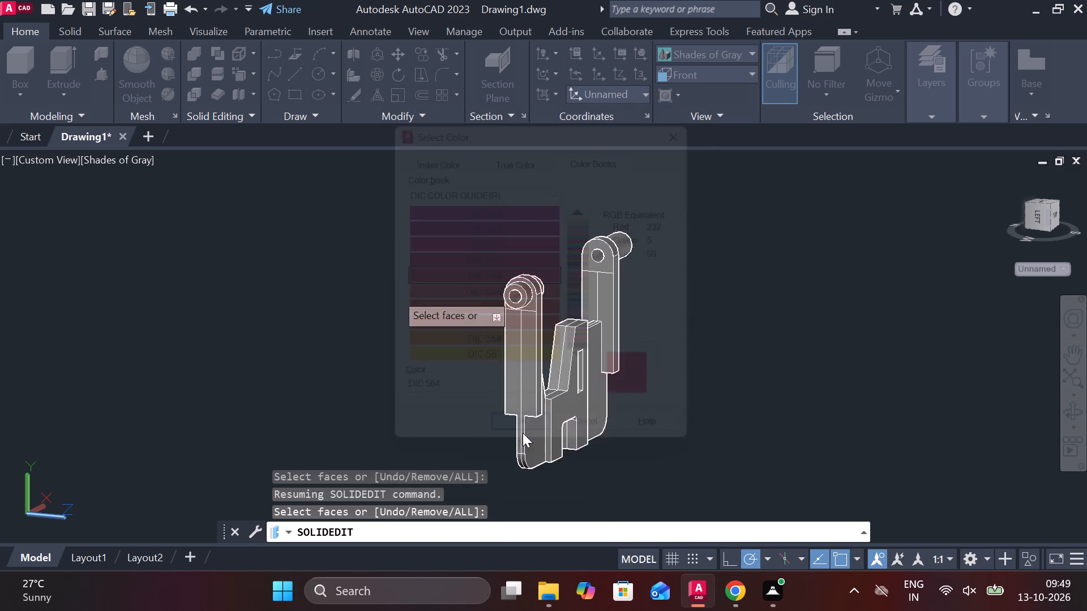
key("Return")
key("Return")
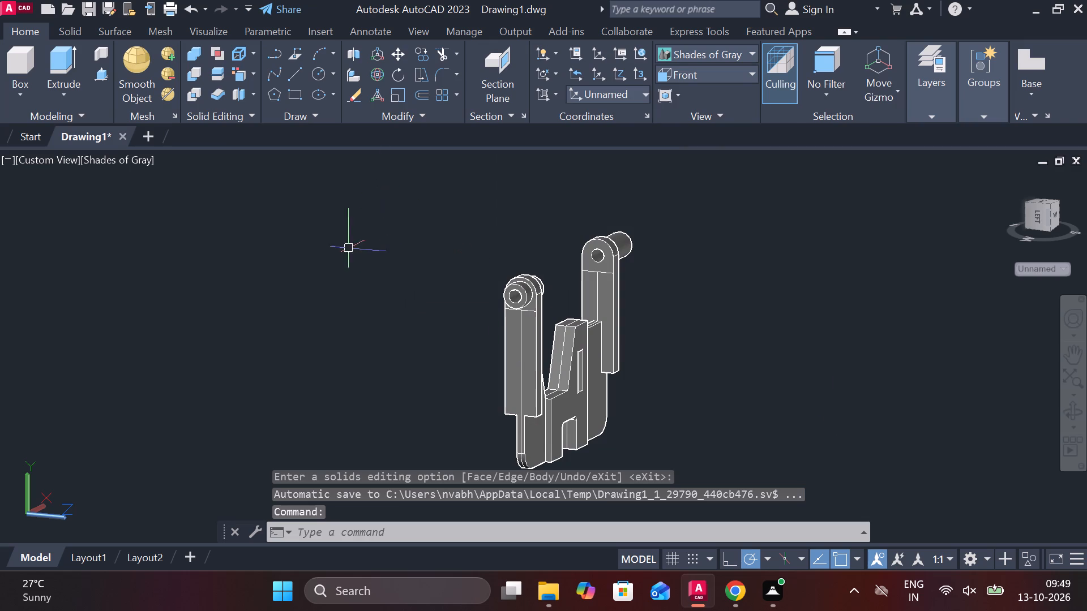
Set the viewport's visual style to Shaded with edges (Fast).
left_click(126, 162)
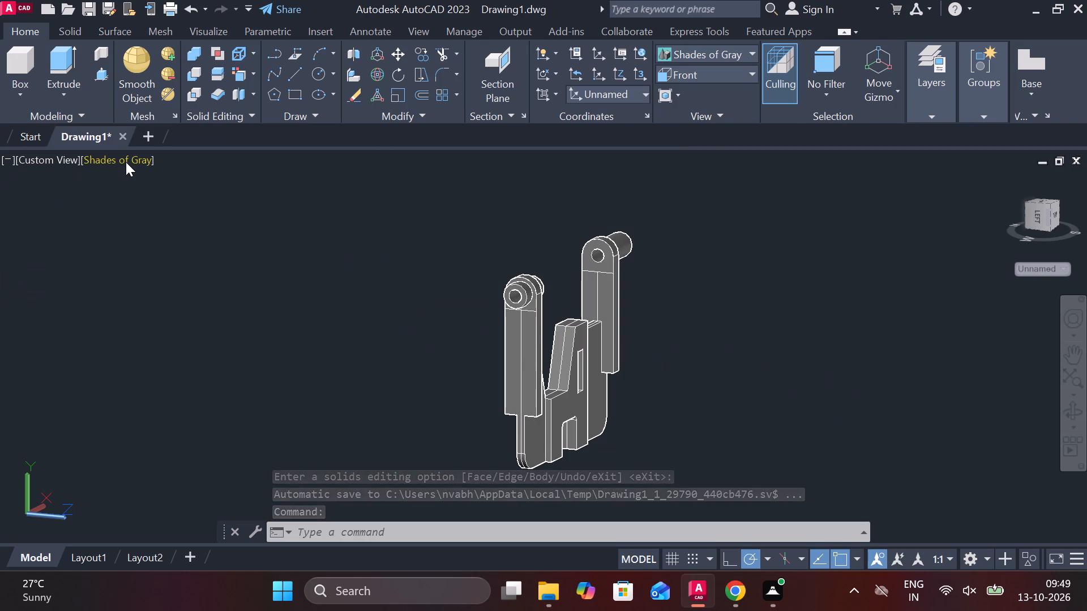
left_click(217, 309)
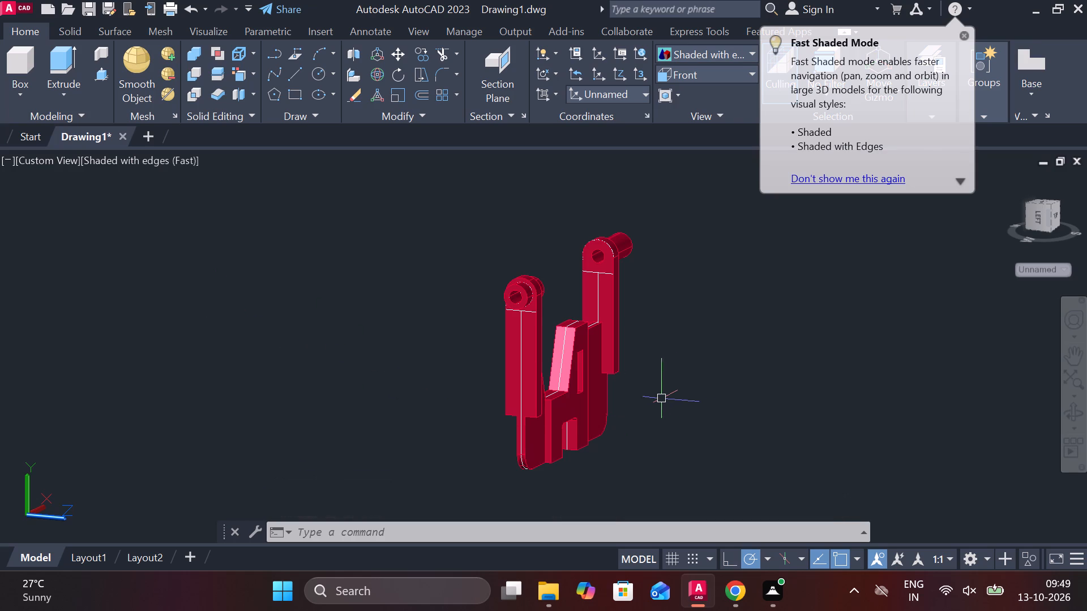
key("Escape")
Erase the leftover vertical centre line and the horizontal line below the boss on the two-sided-boss arm's outer face.
scroll(600, 411, "up", 2)
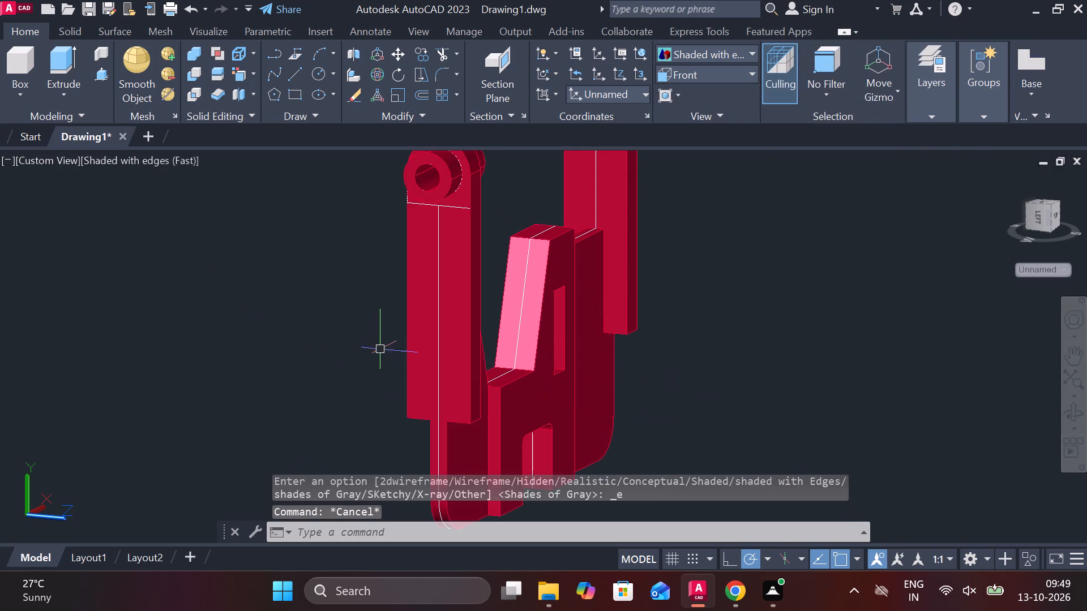
left_click(438, 290)
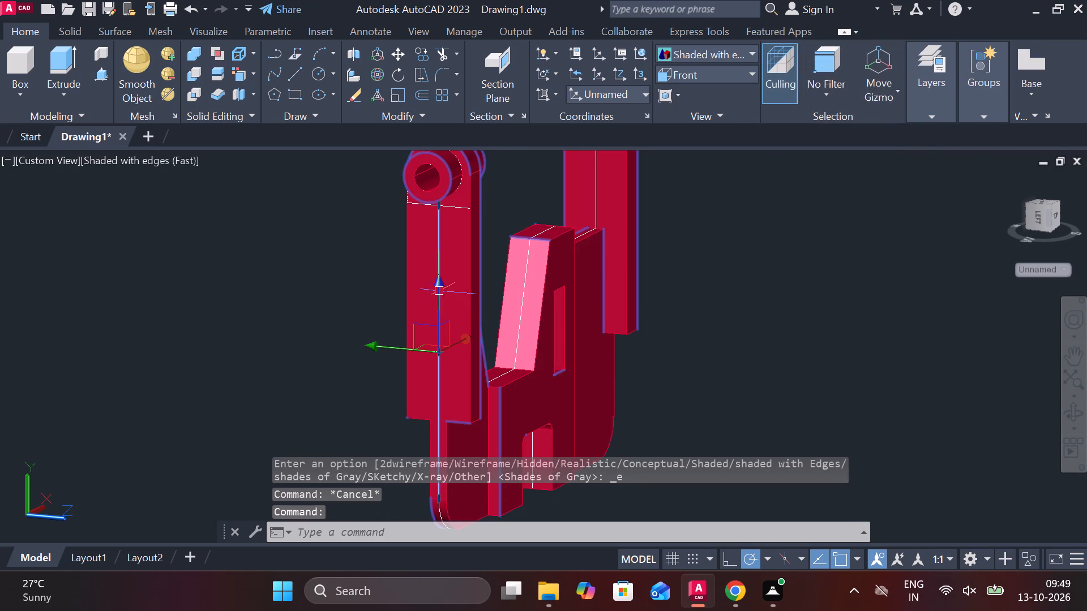
type("e")
key("space")
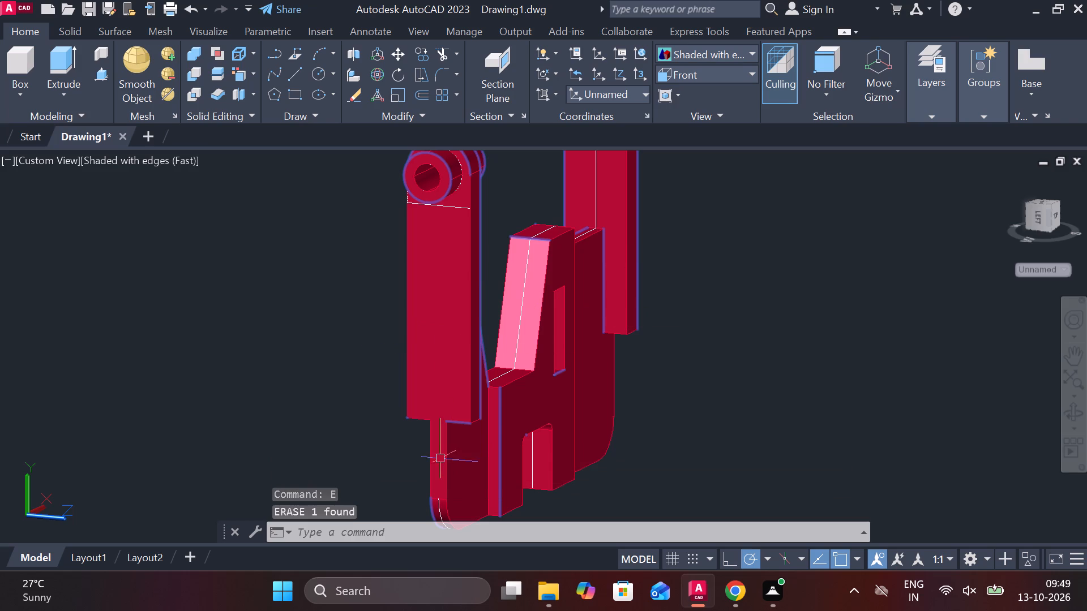
middle_click_drag(470, 274, 493, 332)
scroll(469, 249, "up", 4)
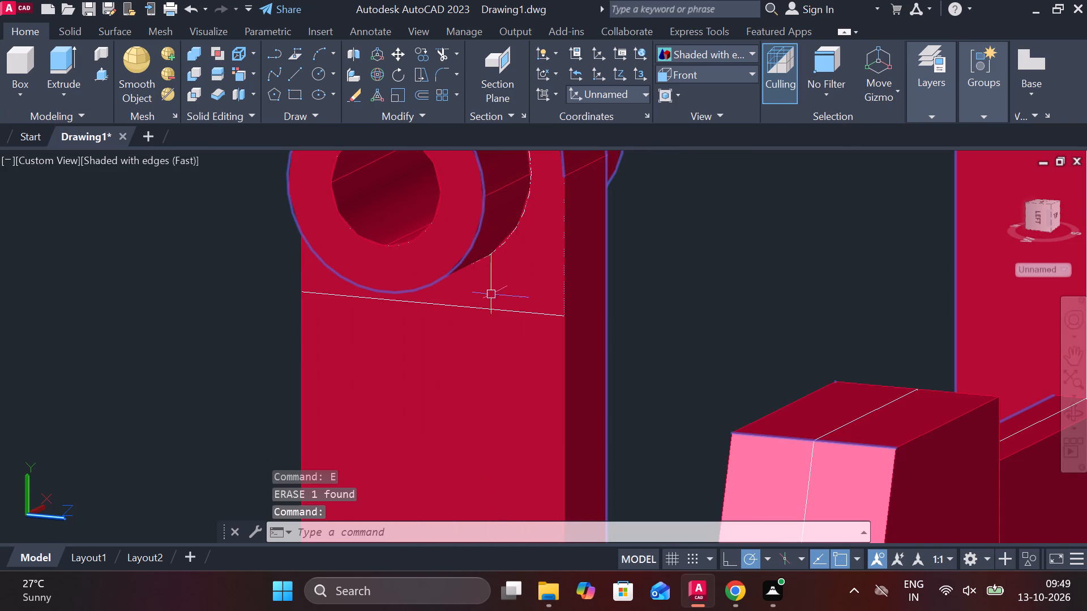
left_click(511, 311)
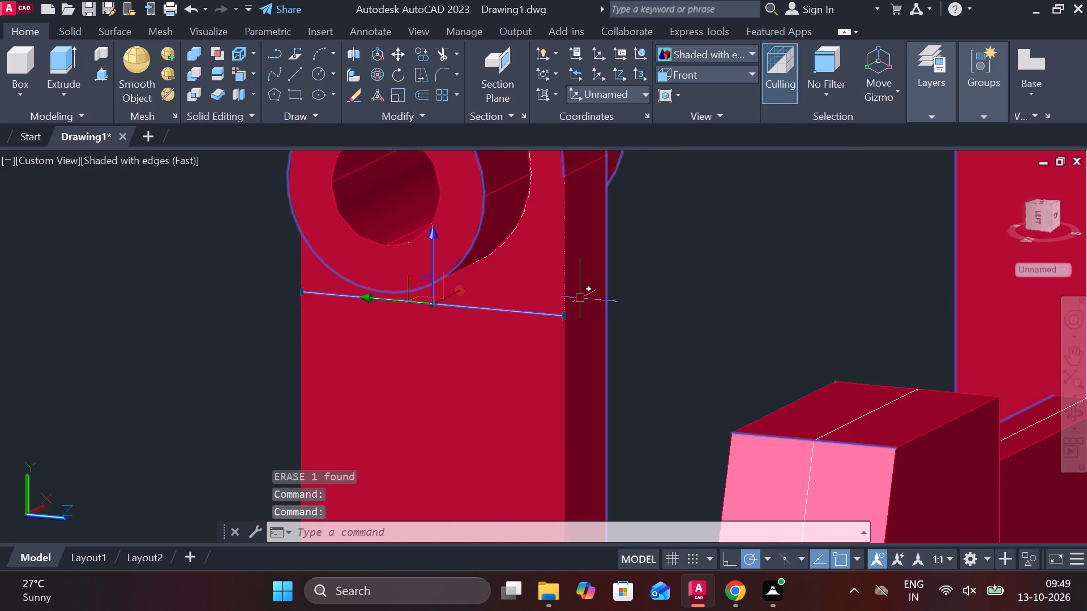
type("e")
key("space")
Erase the leftover arch-shaped outline around the boss on the two-sided-boss arm's outer face.
scroll(580, 298, "down", 2)
scroll(551, 229, "up", 3)
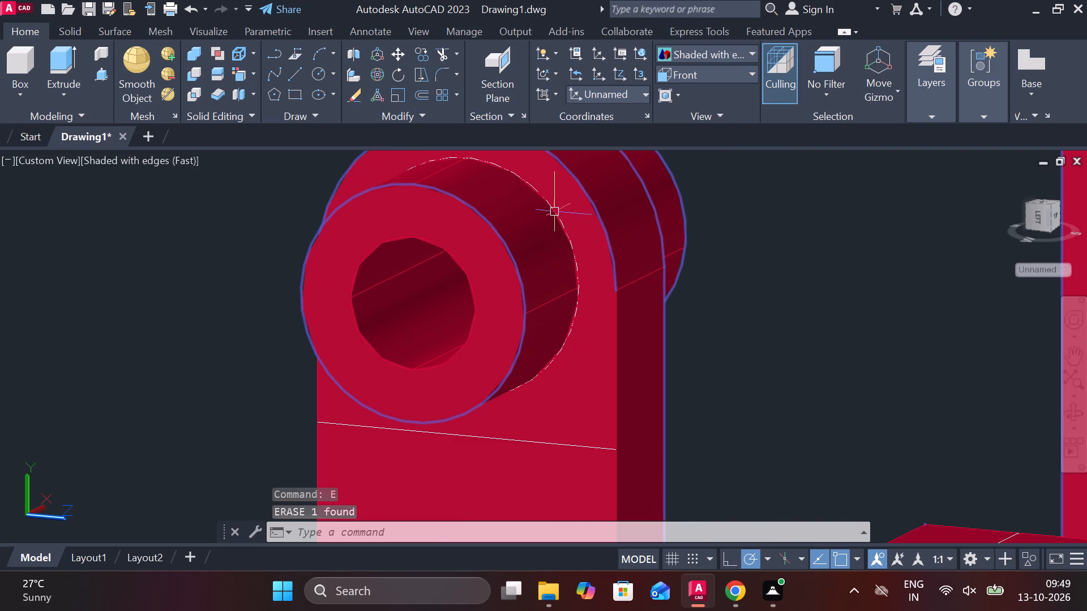
scroll(564, 227, "up", 3)
left_click(572, 239)
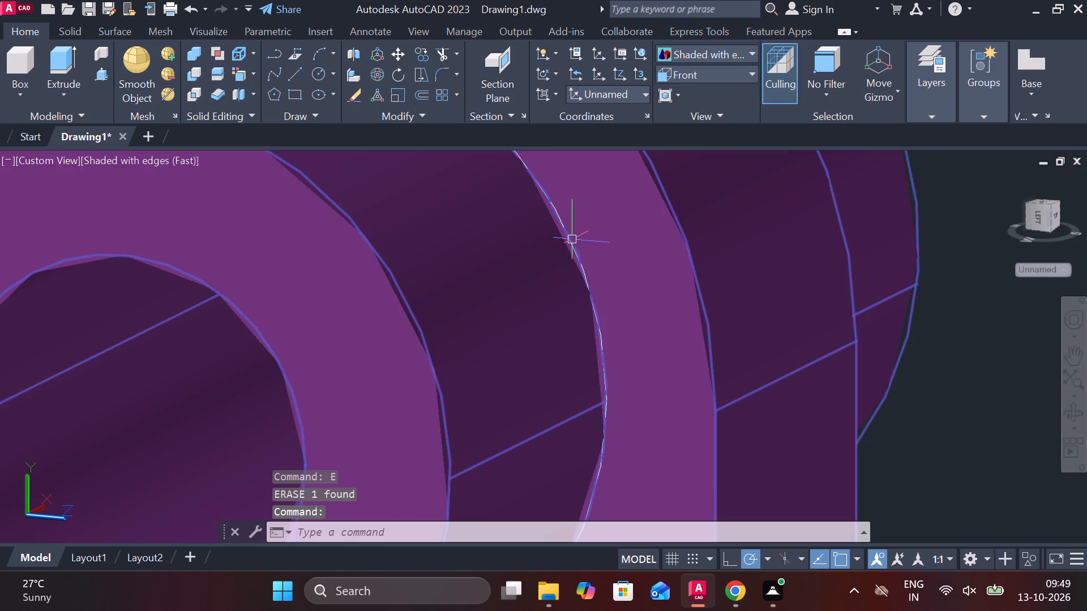
key("Escape")
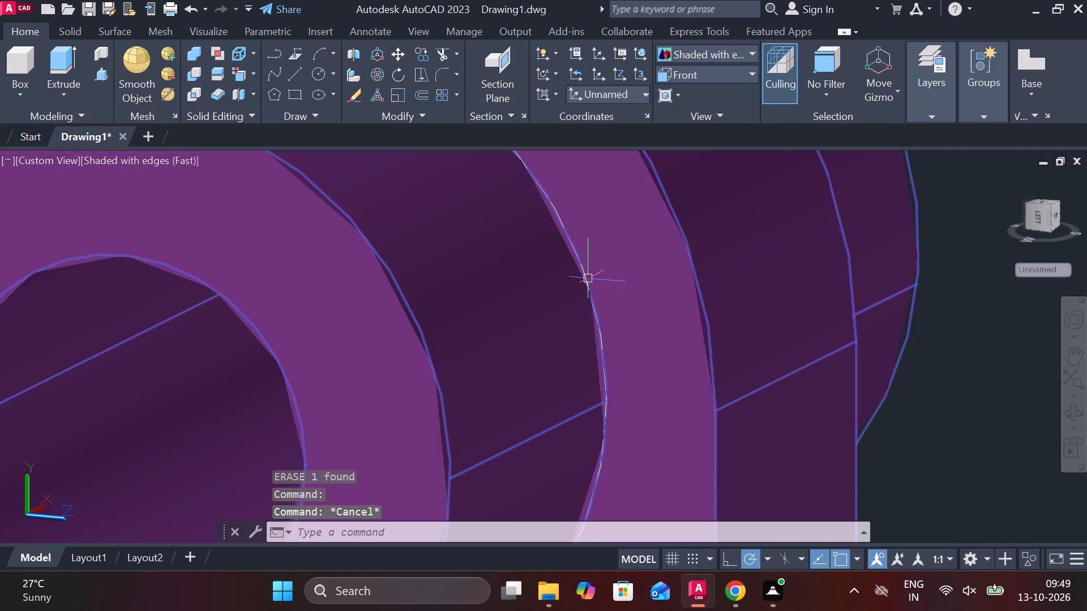
scroll(570, 244, "down", 3)
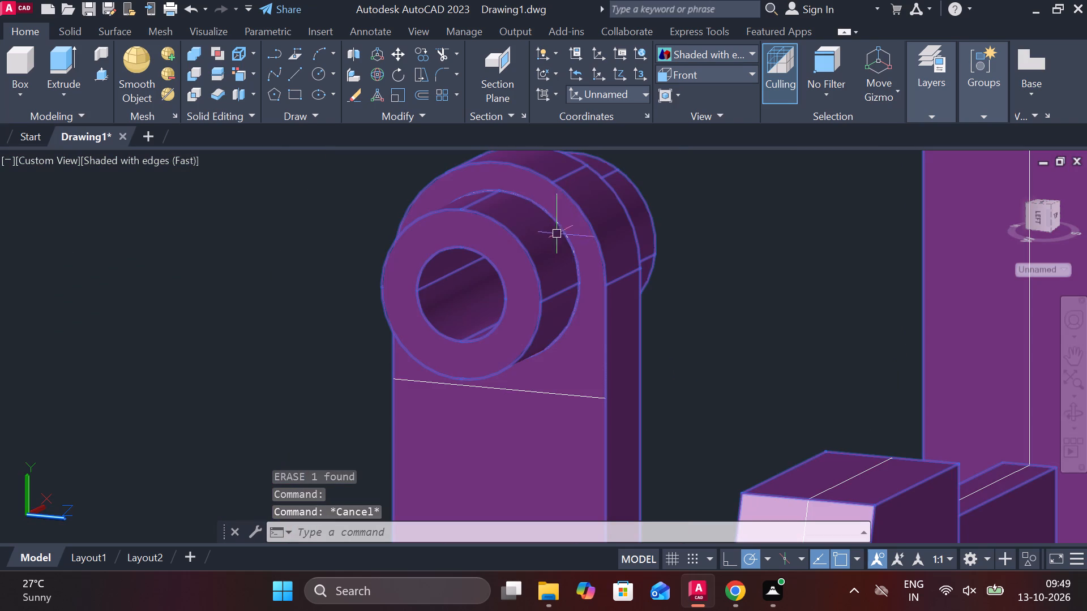
scroll(568, 261, "down", 2)
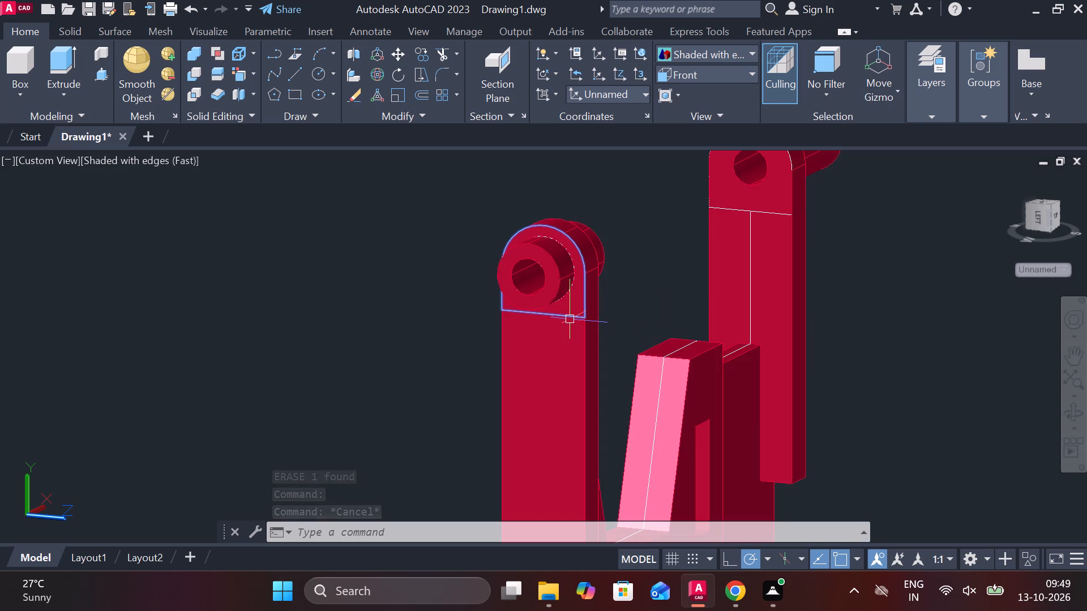
left_click(570, 319)
type("e")
key("space")
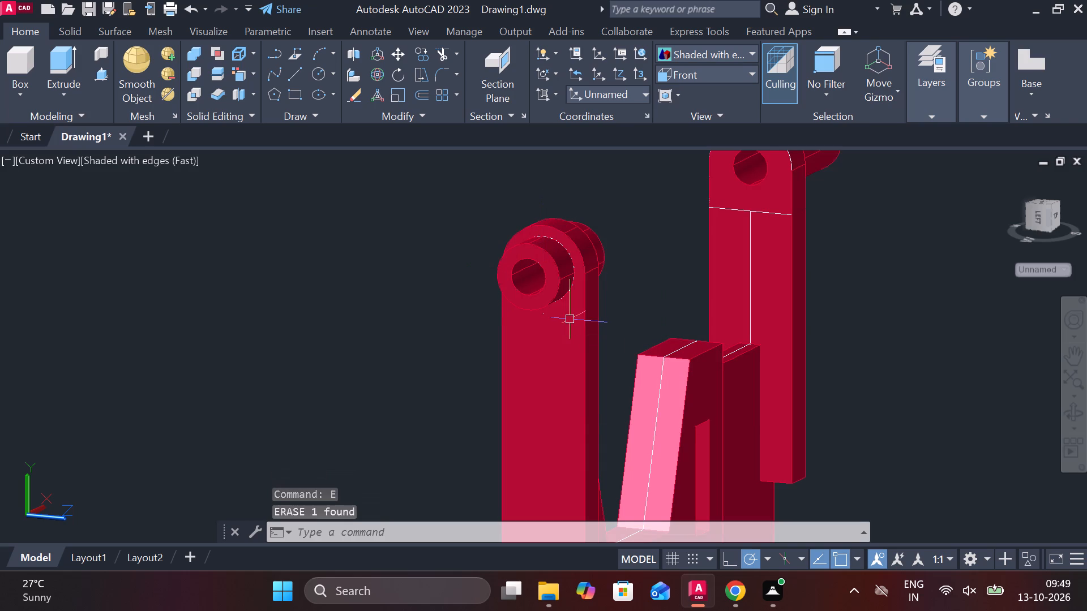
Erase the four straight leftover centre lines along the underside of the base, including the one across the central notch.
scroll(590, 269, "up", 2)
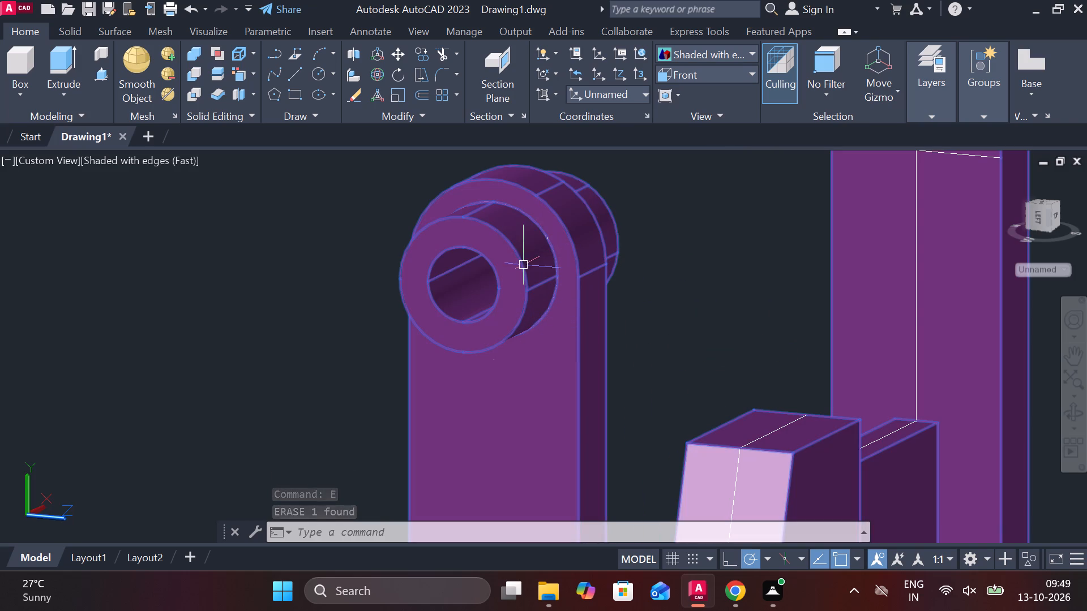
scroll(574, 252, "down", 3)
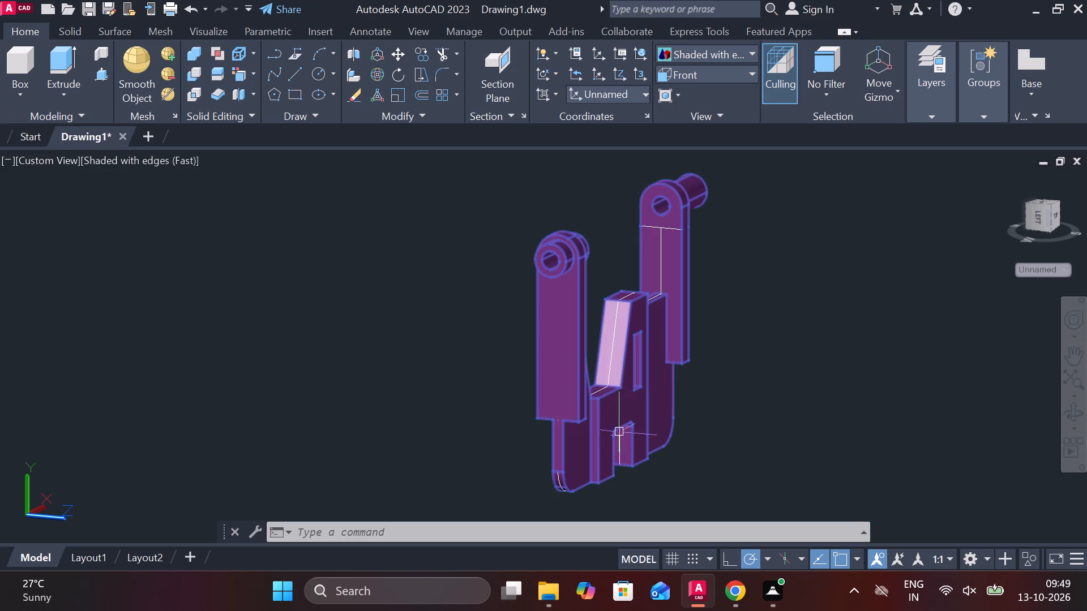
middle_click_drag(640, 408, 497, 242, "shift")
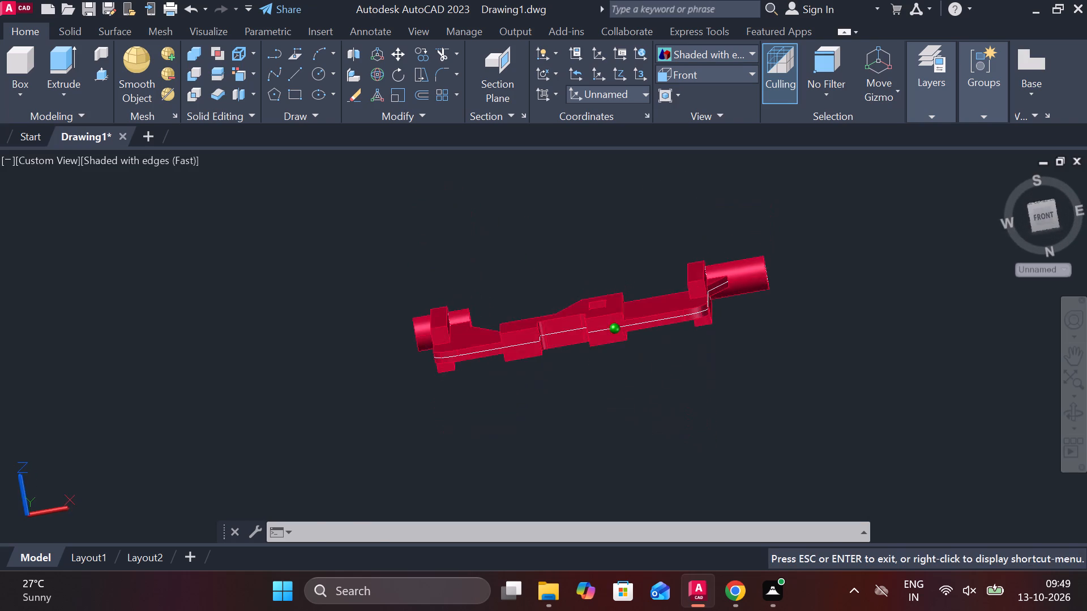
middle_click_drag(497, 242, 500, 242, "shift")
scroll(611, 325, "up", 4)
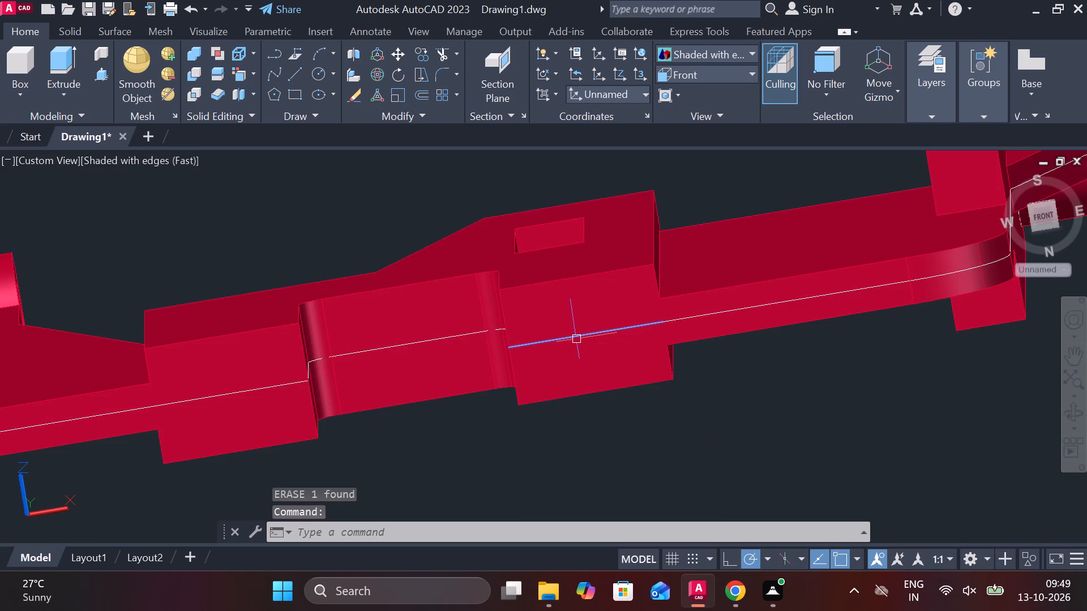
left_click(576, 338)
left_click(684, 319)
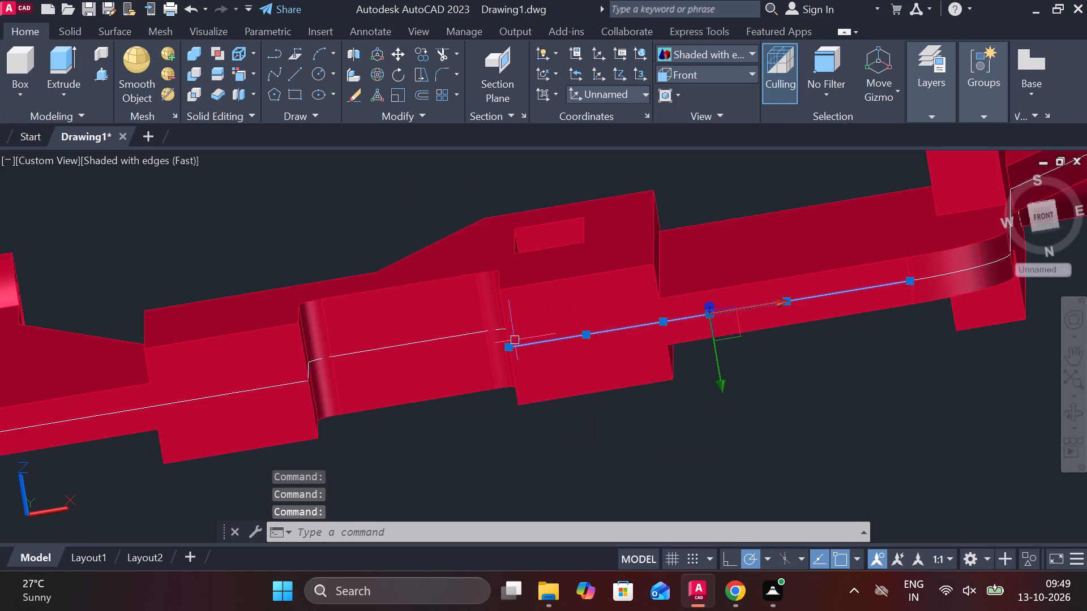
left_click(453, 336)
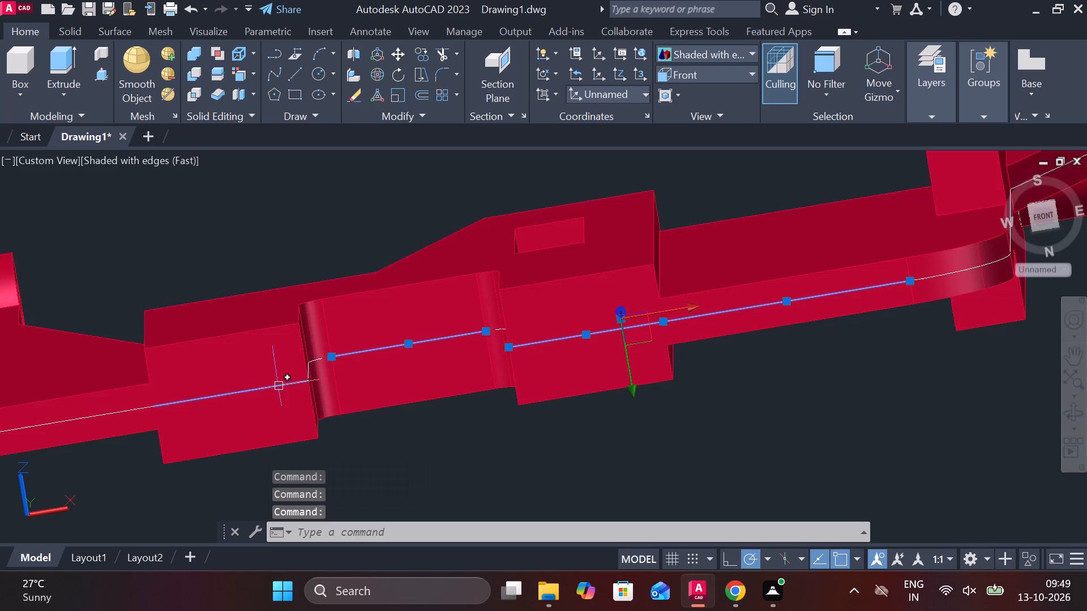
left_click(279, 385)
type("e")
key("space")
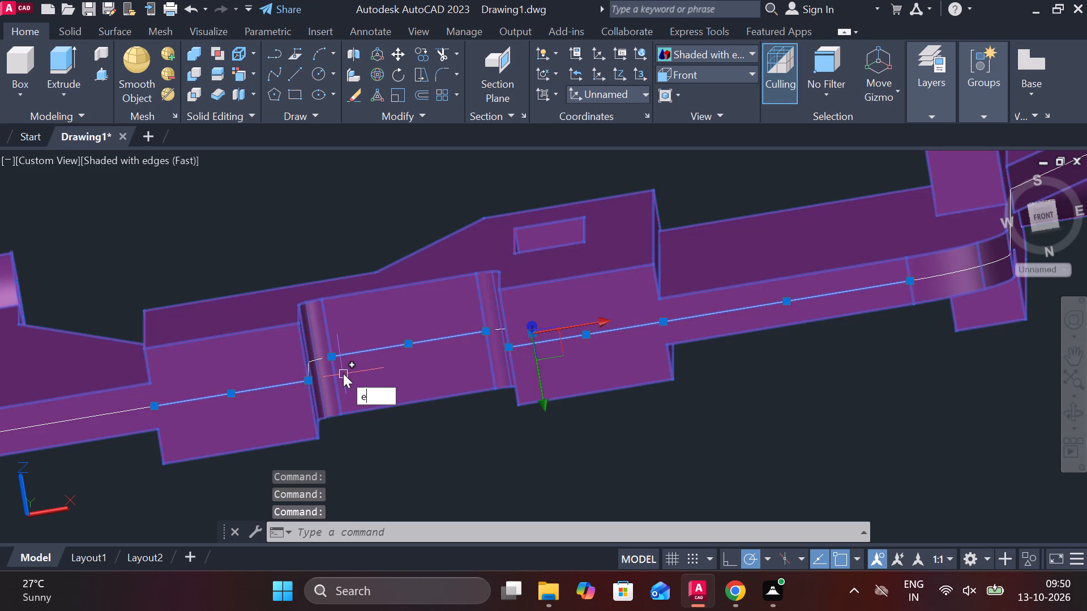
Erase the two short leftover arcs on the rounded corners of the notch in the base's underside.
scroll(453, 344, "up", 2)
scroll(528, 336, "up", 4)
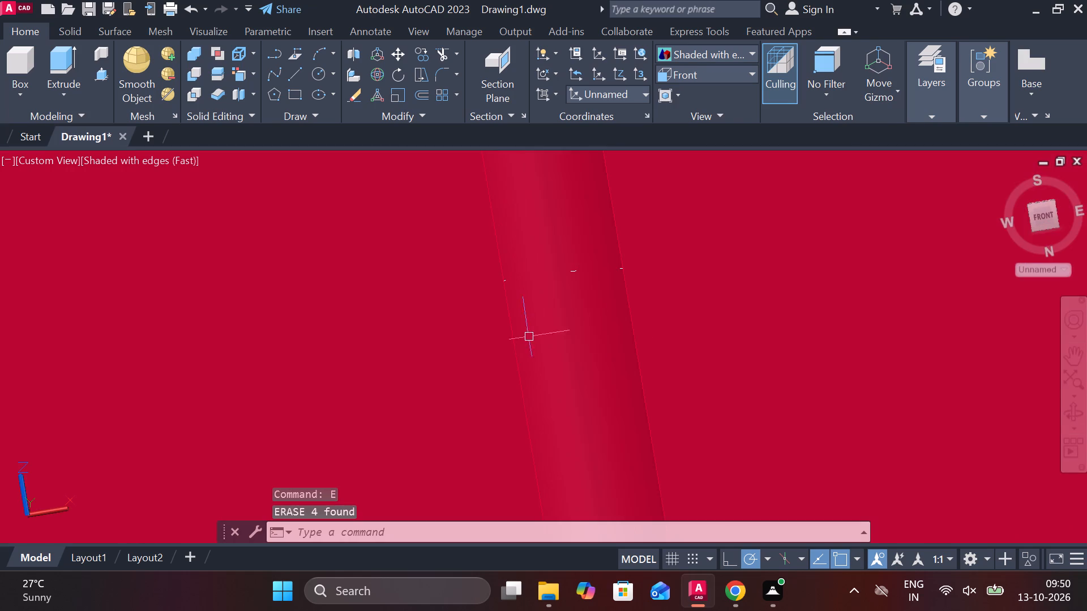
left_click(567, 269)
scroll(534, 290, "down", 3)
key("Escape")
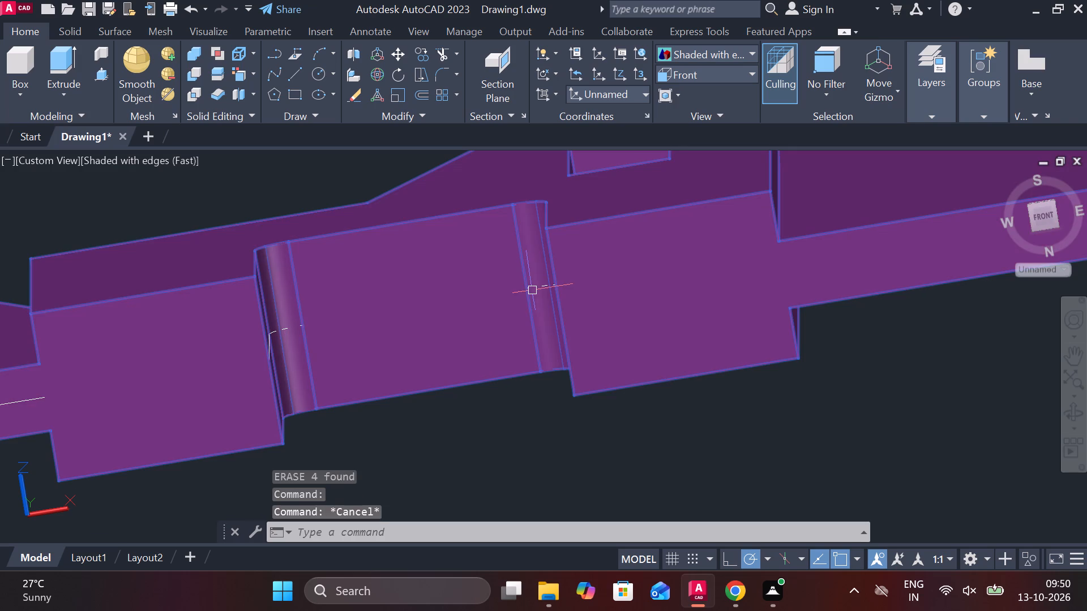
left_click(538, 286)
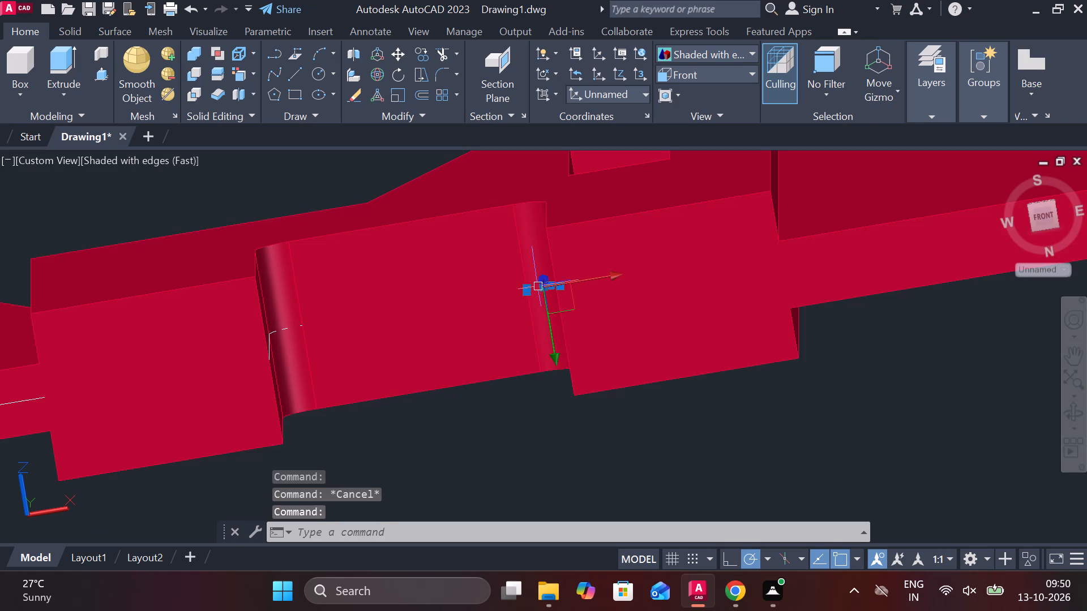
type("e")
key("space")
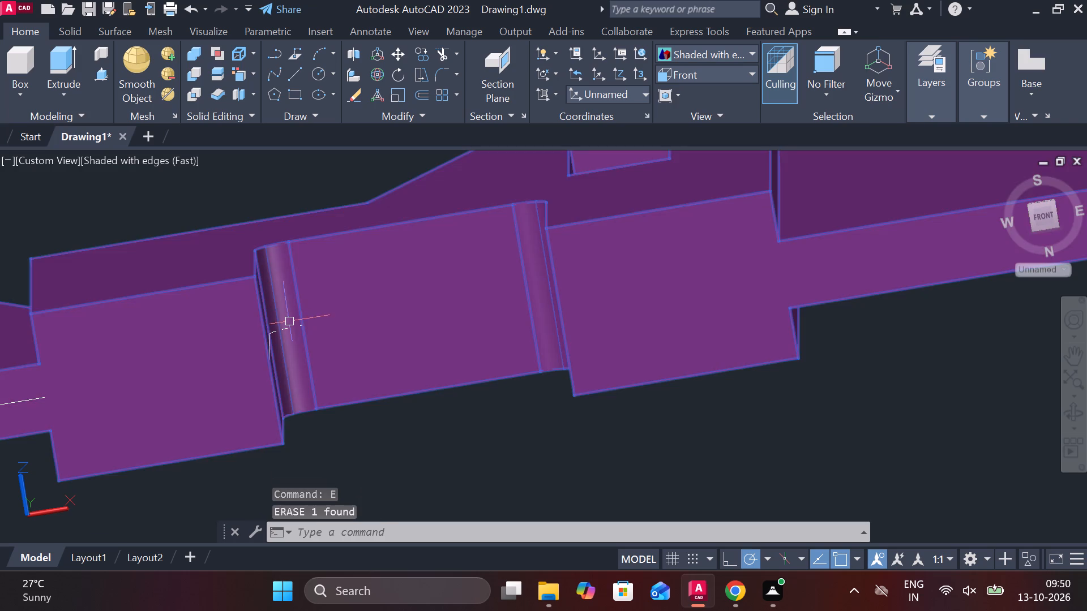
left_click(282, 332)
key("e")
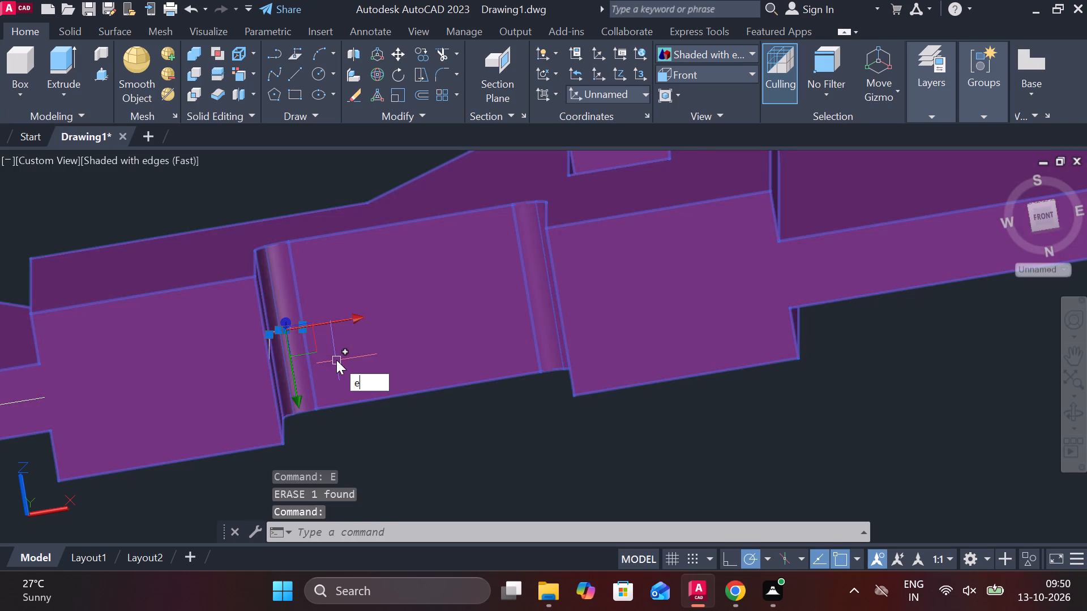
key("space")
Erase the short leftover vertical line beside the notch's rounded corner on the base's underside.
scroll(286, 356, "up", 2)
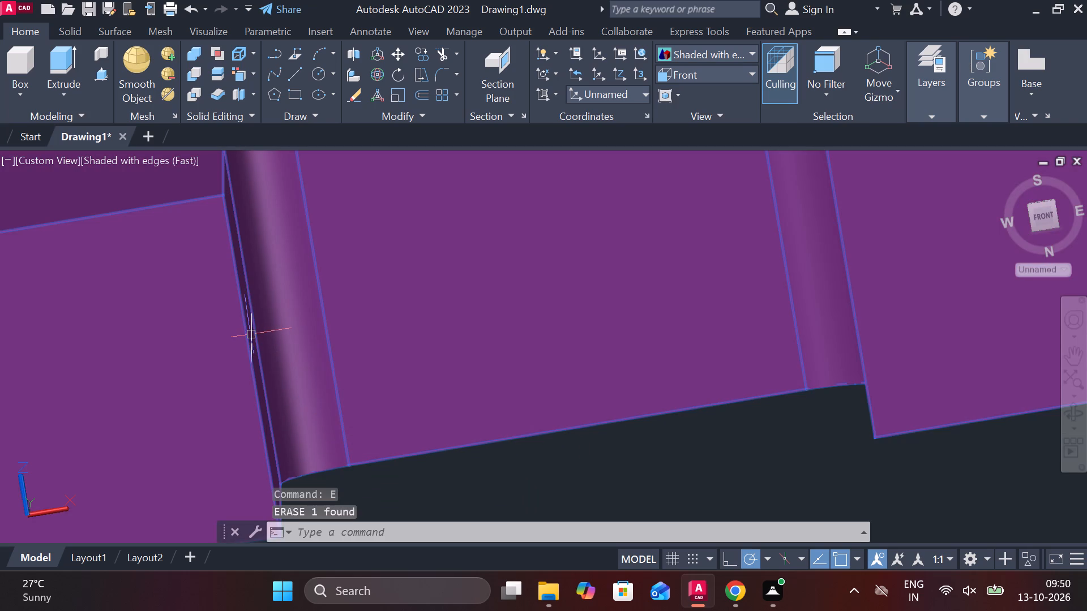
scroll(251, 335, "up", 3)
left_click(253, 329)
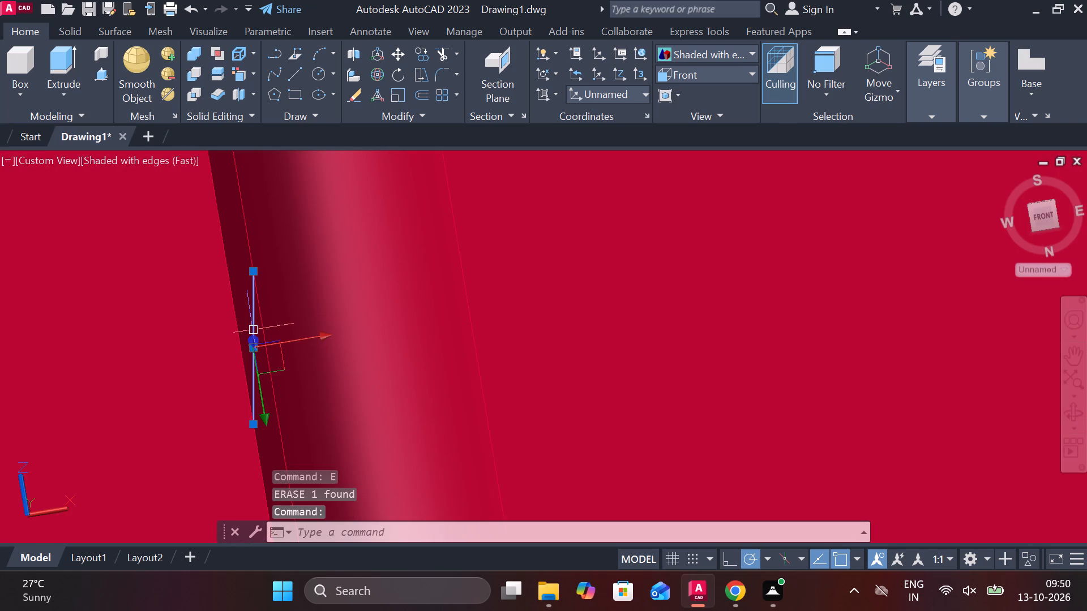
type("e")
key("space")
Erase the leftover arc on the base's rounded outer corner below the long-boss arm.
scroll(296, 321, "down", 5)
scroll(552, 305, "down", 1)
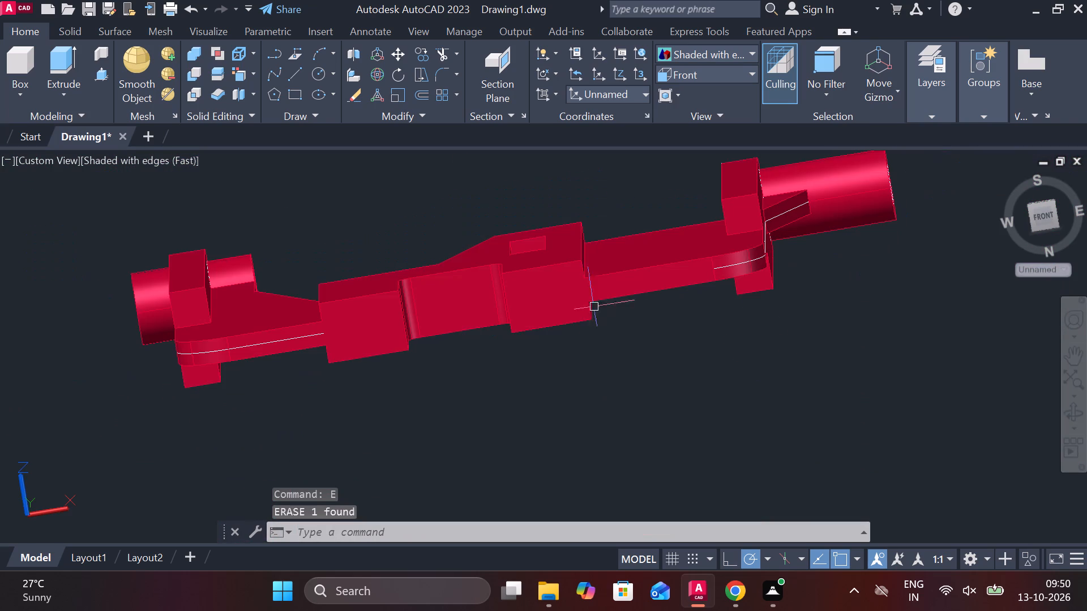
middle_click_drag(859, 300, 723, 395)
scroll(678, 372, "up", 3)
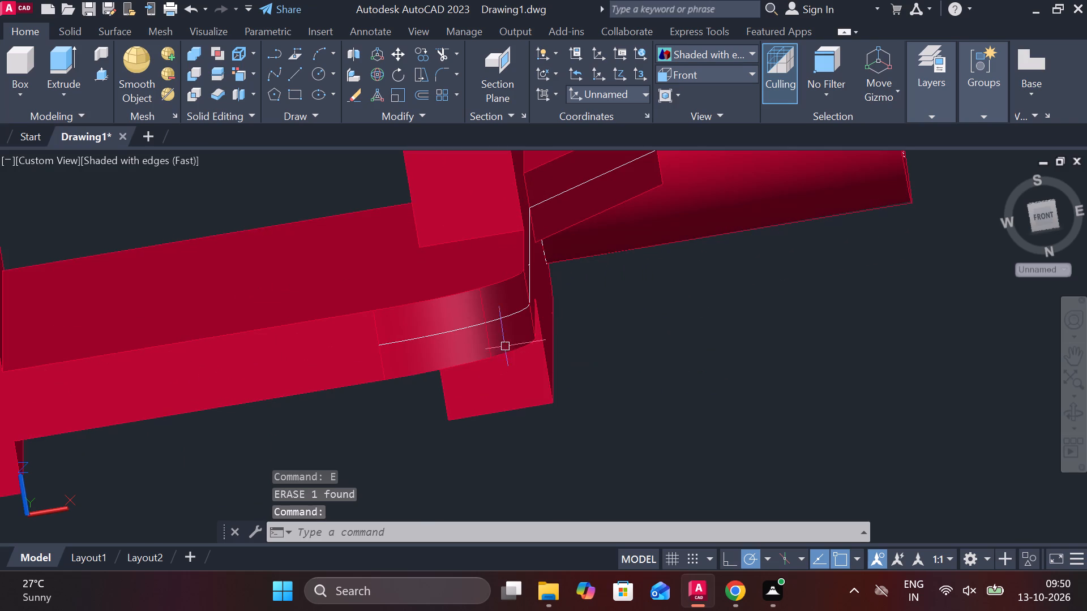
left_click(494, 320)
type("e")
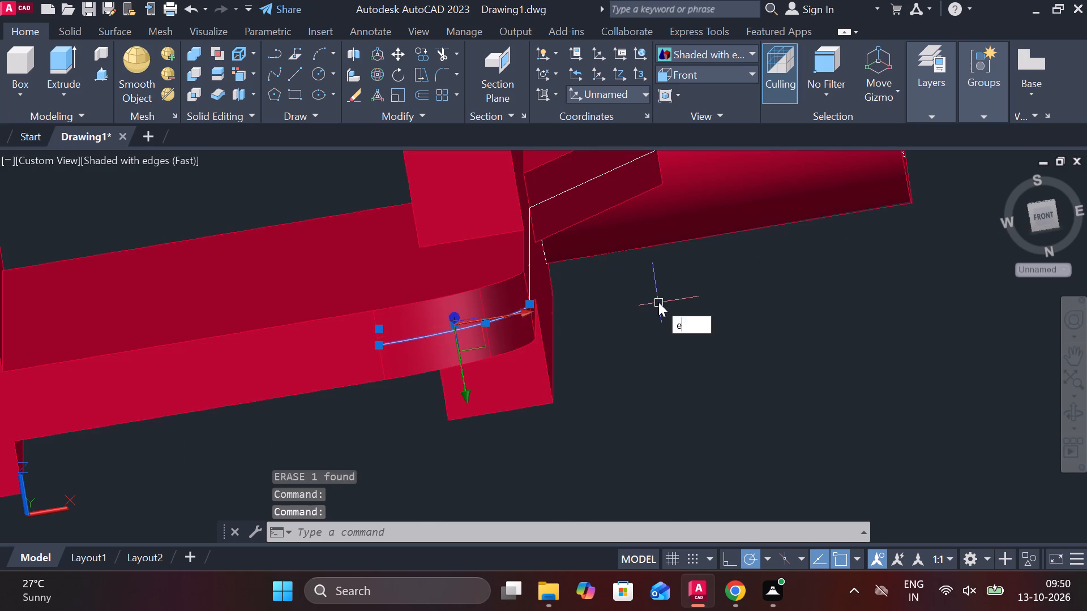
key("space")
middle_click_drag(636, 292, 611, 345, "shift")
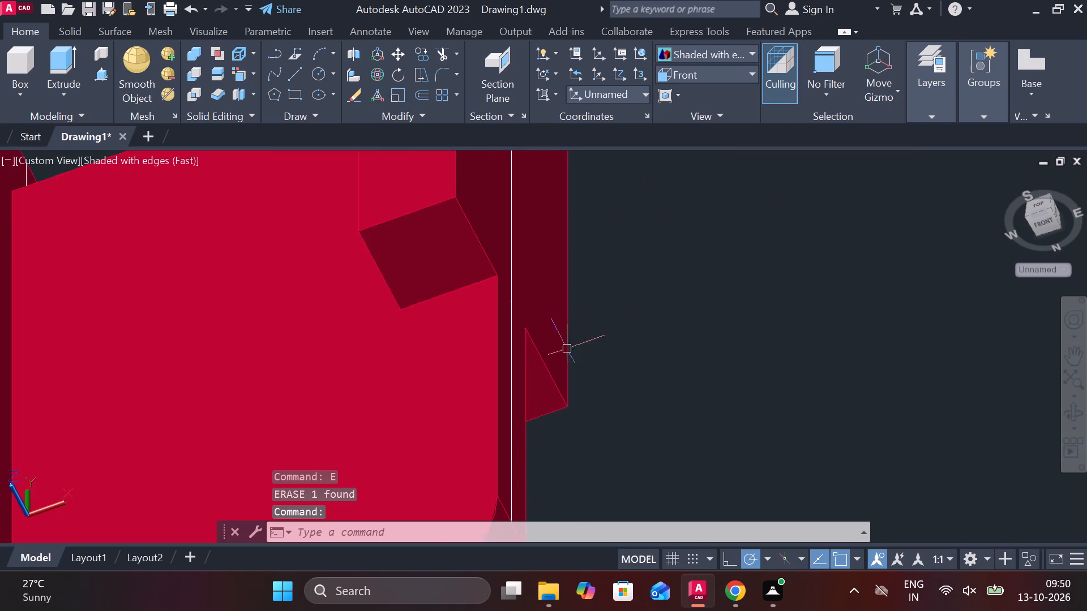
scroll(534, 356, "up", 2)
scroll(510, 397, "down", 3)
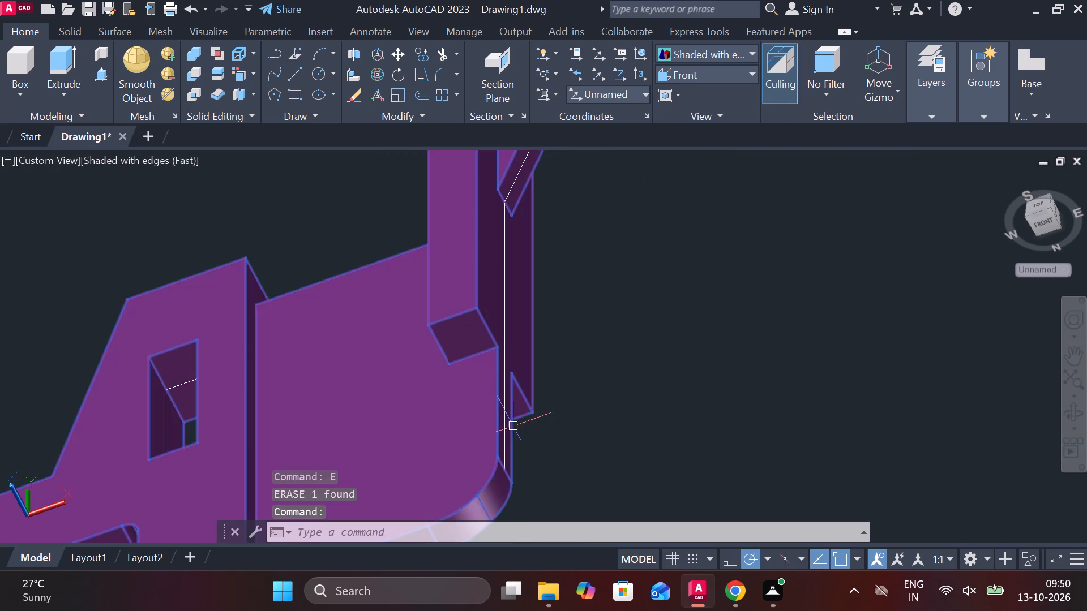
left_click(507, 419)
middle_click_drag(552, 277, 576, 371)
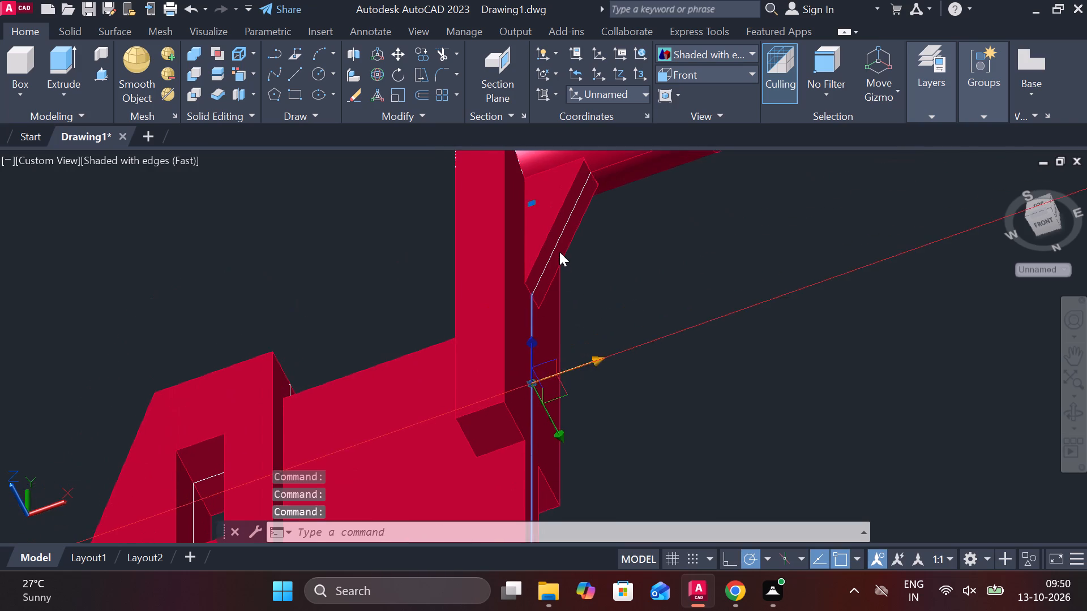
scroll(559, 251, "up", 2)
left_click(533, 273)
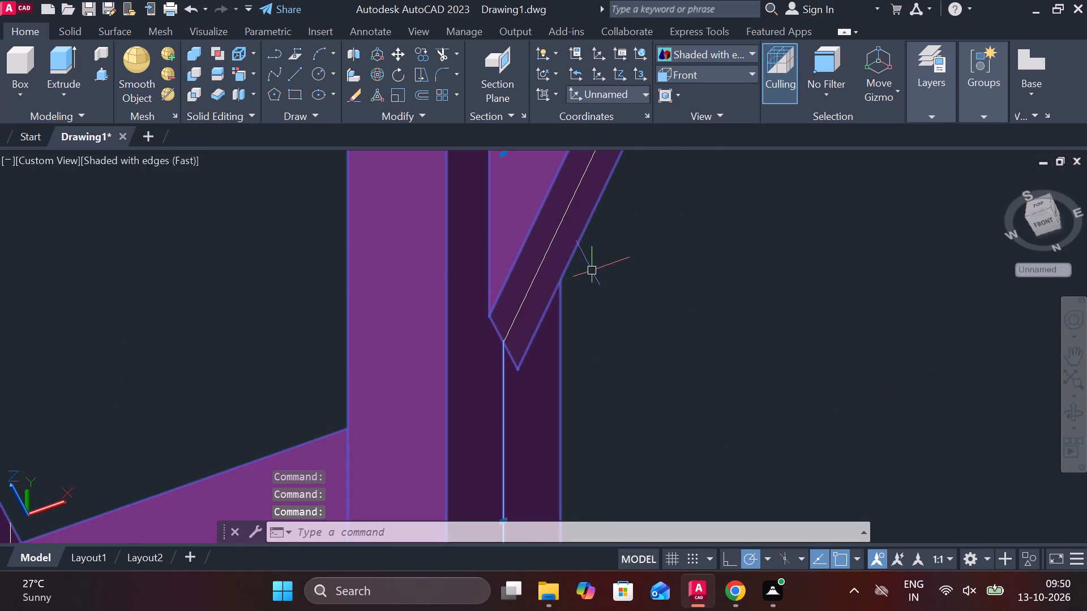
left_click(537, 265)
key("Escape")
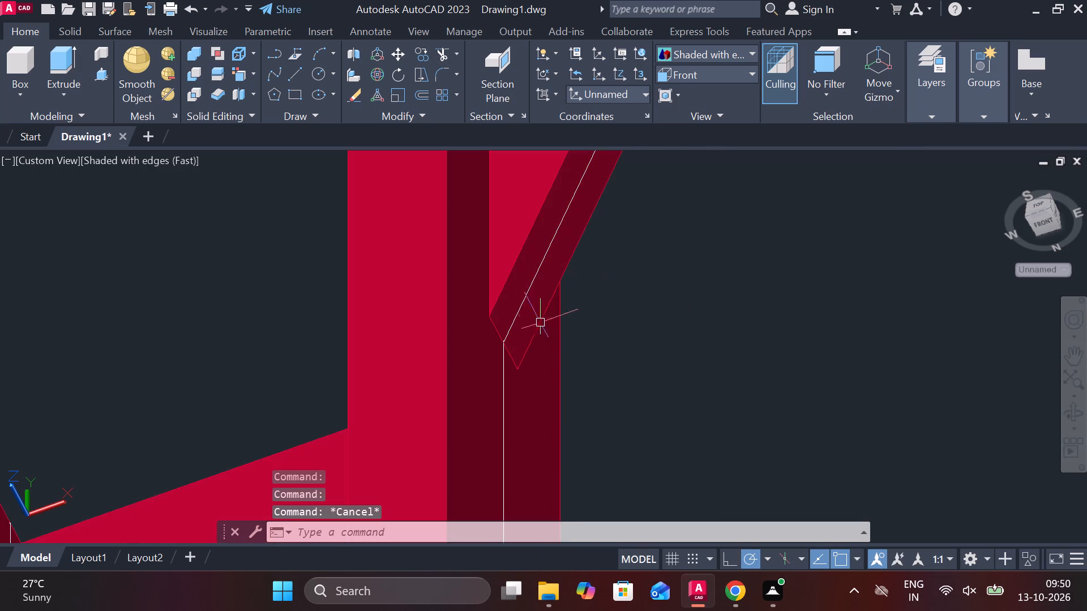
Set the viewport's visual style to 2D Wireframe.
left_click(670, 51)
left_click(694, 79)
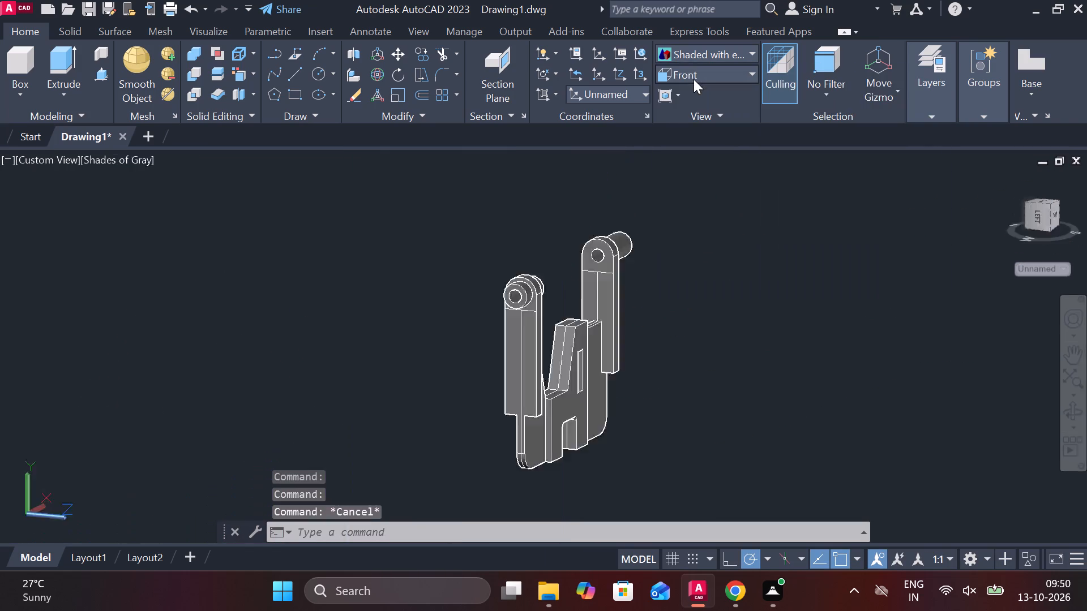
Erase the long-boss arm's two vertical construction lines, its arch-shaped outline and the boss's base circle.
scroll(556, 355, "down", 2)
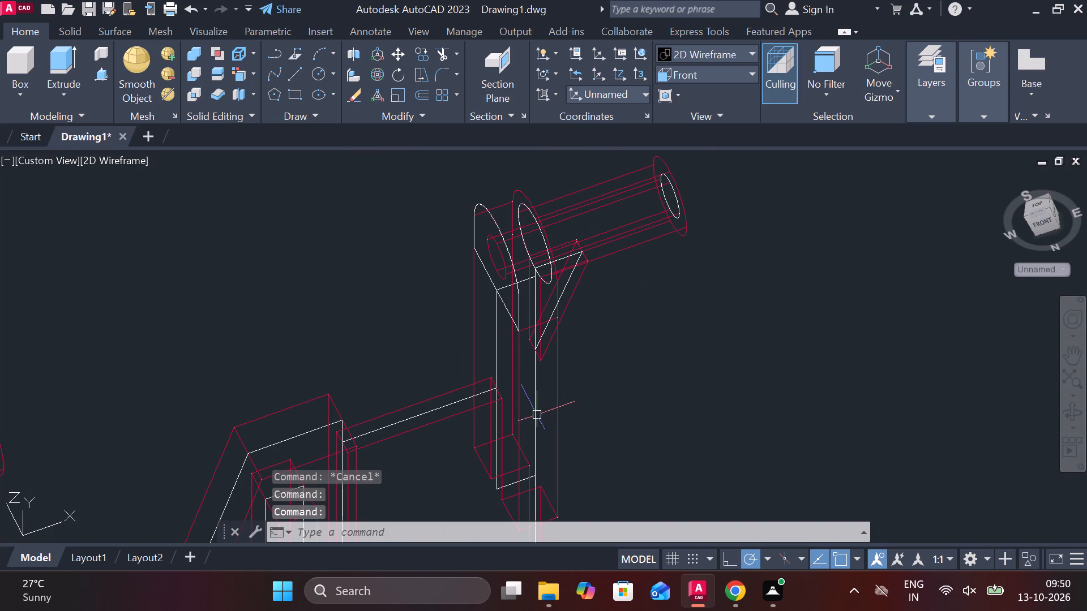
left_click(535, 413)
scroll(497, 254, "up", 2)
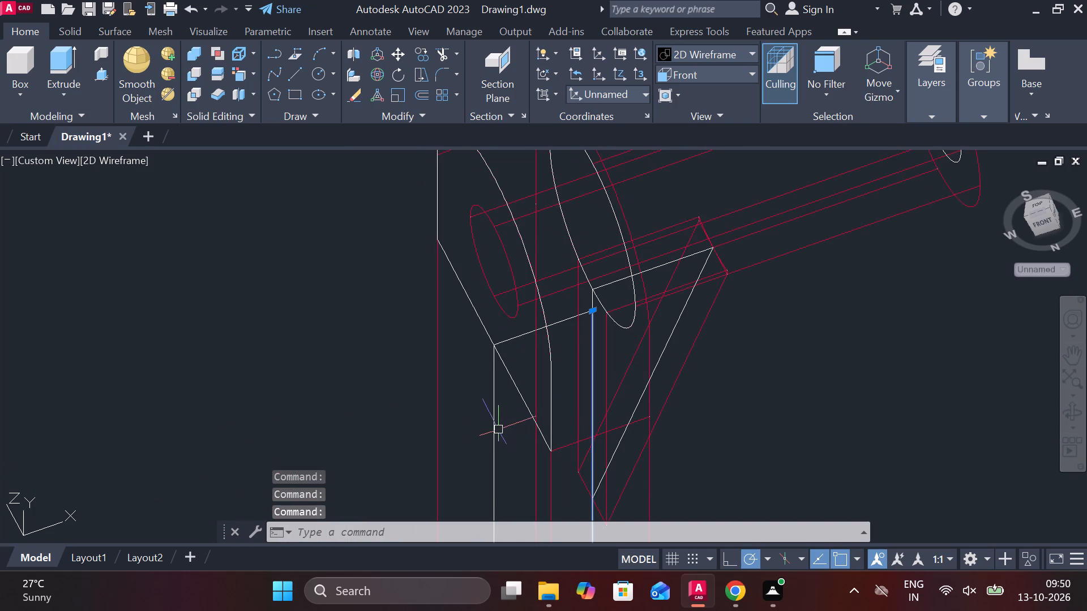
left_click(495, 418)
left_click(486, 337)
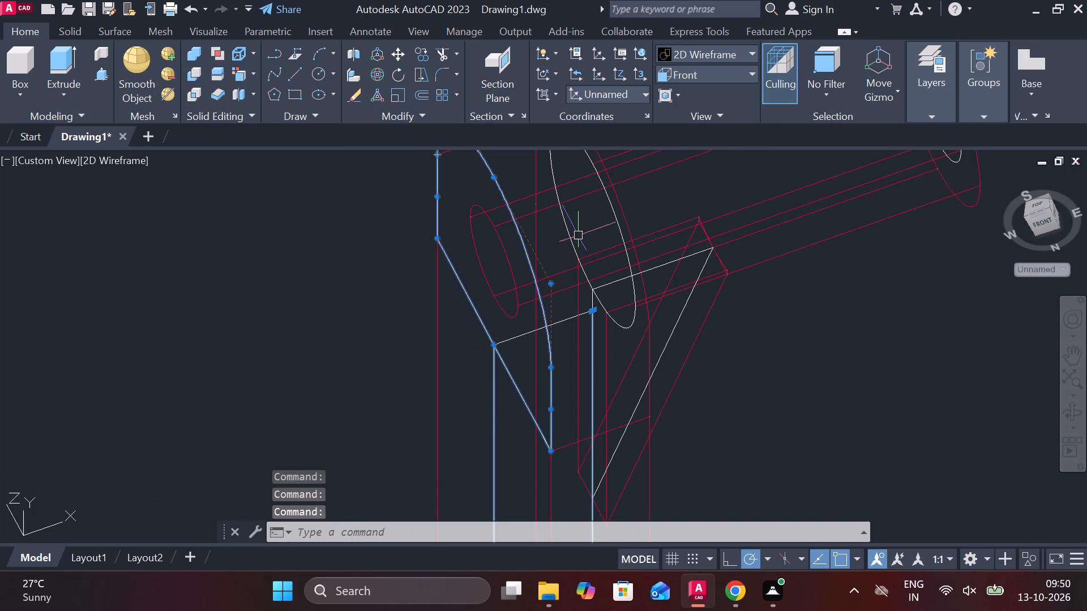
left_click(571, 228)
type("e")
key("space")
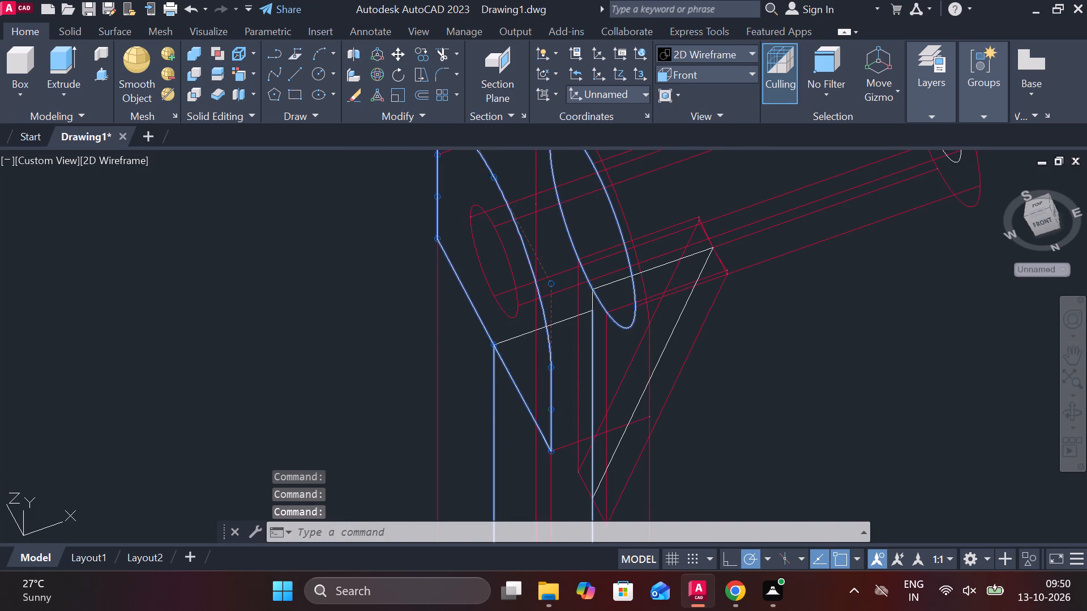
Erase the triangular rib profile and the short line crossing the arm's thickness beneath the long boss.
left_click(667, 346)
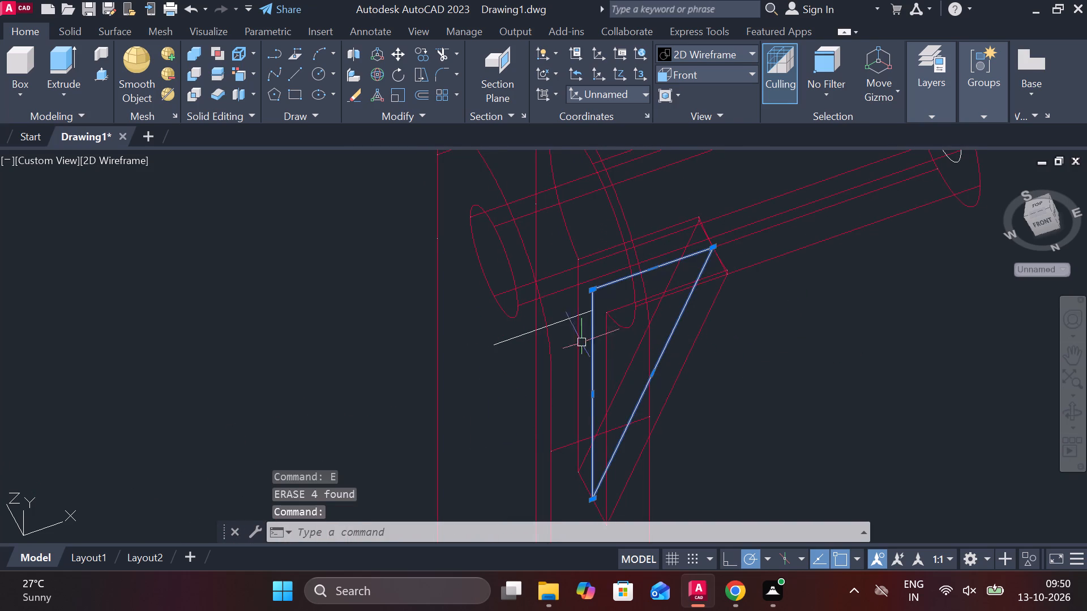
left_click(558, 328)
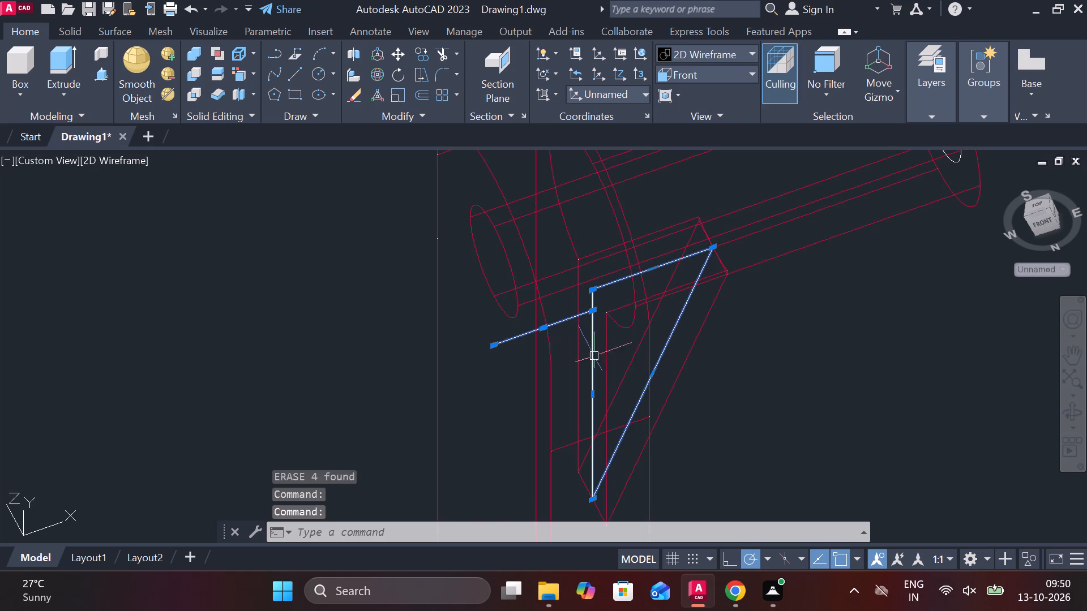
key("e")
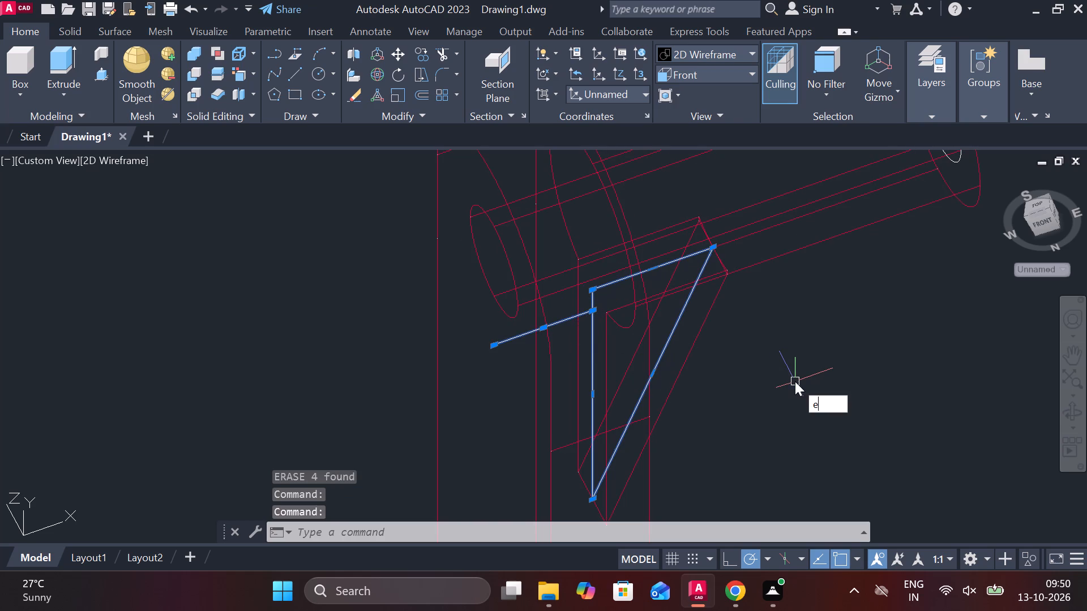
key("Return")
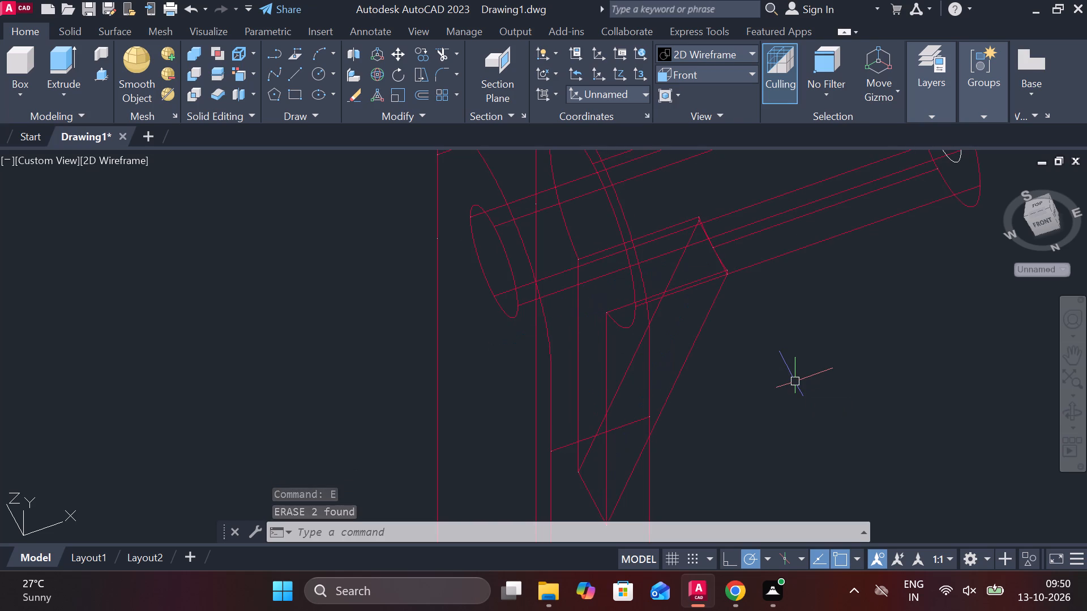
Erase the leftover bore circle on the long boss's outer end.
scroll(910, 365, "down", 1)
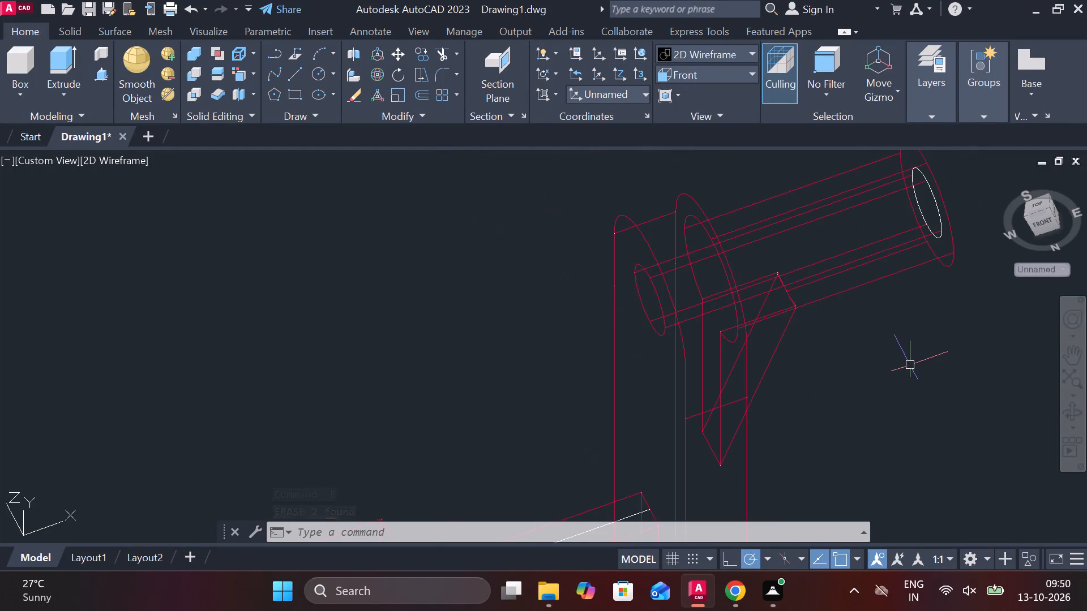
middle_click_drag(898, 353, 623, 416)
scroll(661, 186, "up", 2)
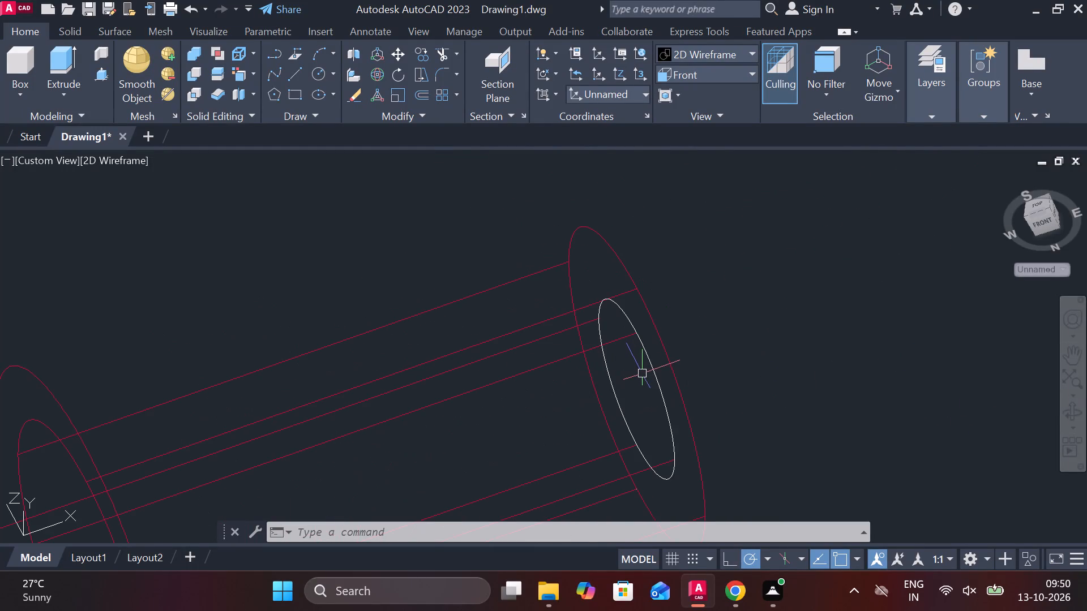
left_click(645, 360)
type("e")
key("space")
Erase the raised middle block's top line, its tall vertical line, the long line toward the long-boss arm, and the short line at that arm's notch.
scroll(642, 323, "down", 3)
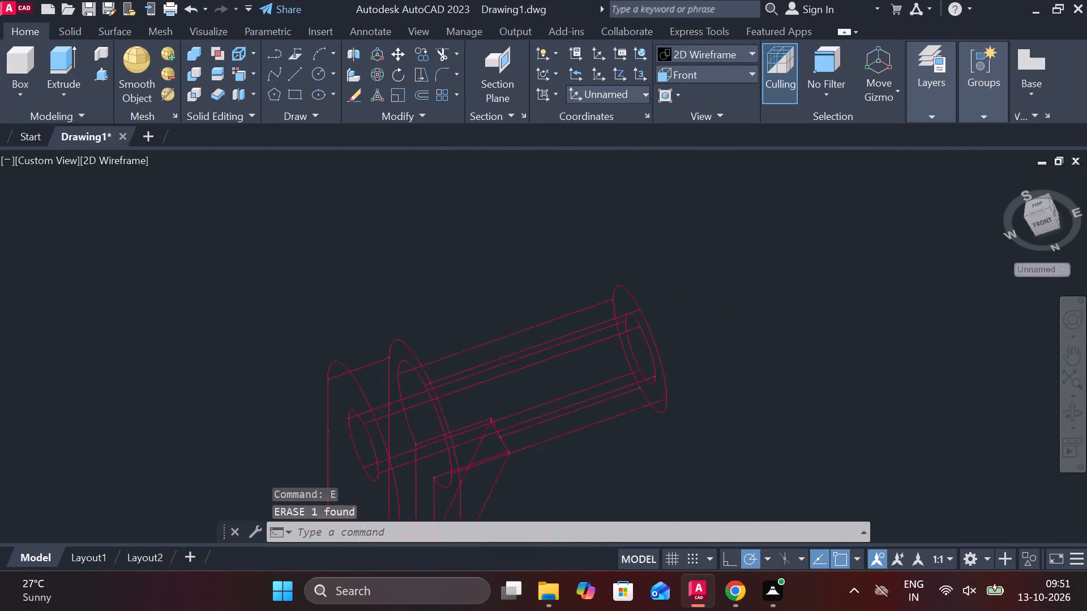
scroll(642, 323, "down", 1)
middle_click_drag(403, 408, 461, 281)
scroll(512, 377, "up", 2)
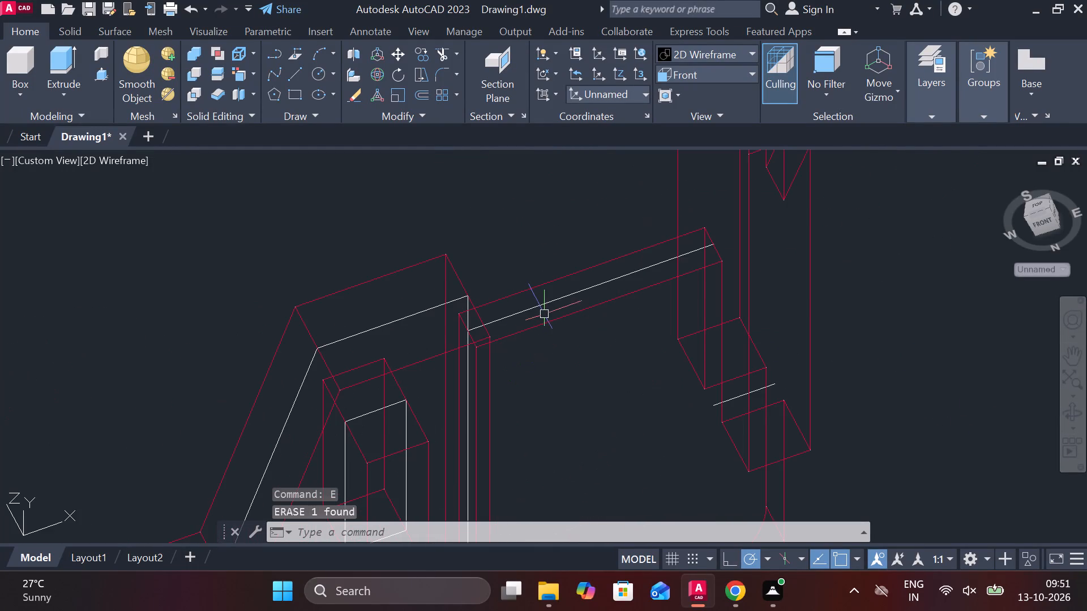
left_click(550, 303)
left_click(417, 317)
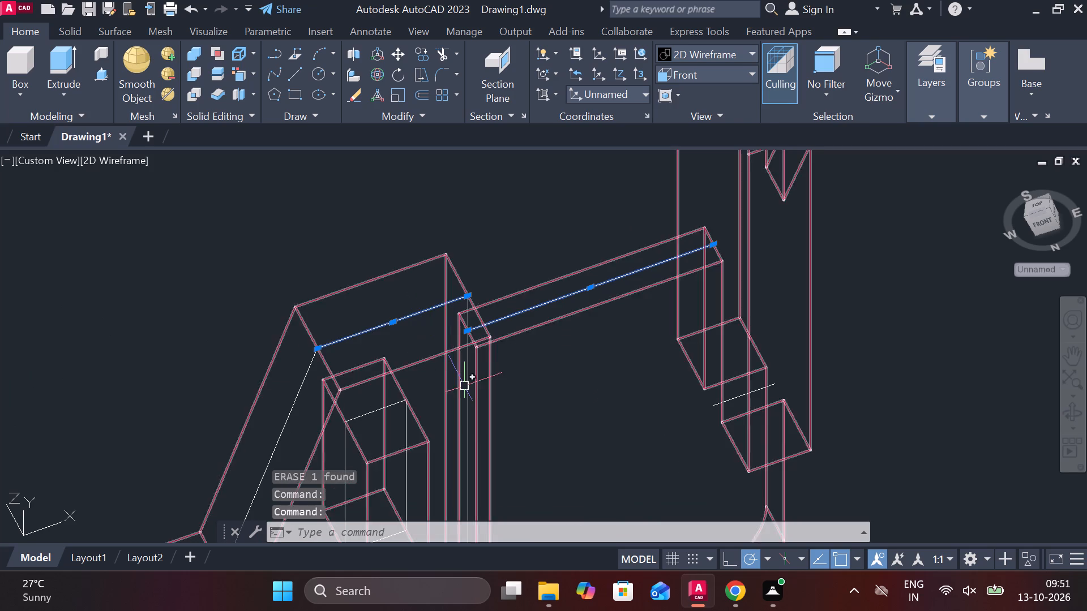
left_click(464, 388)
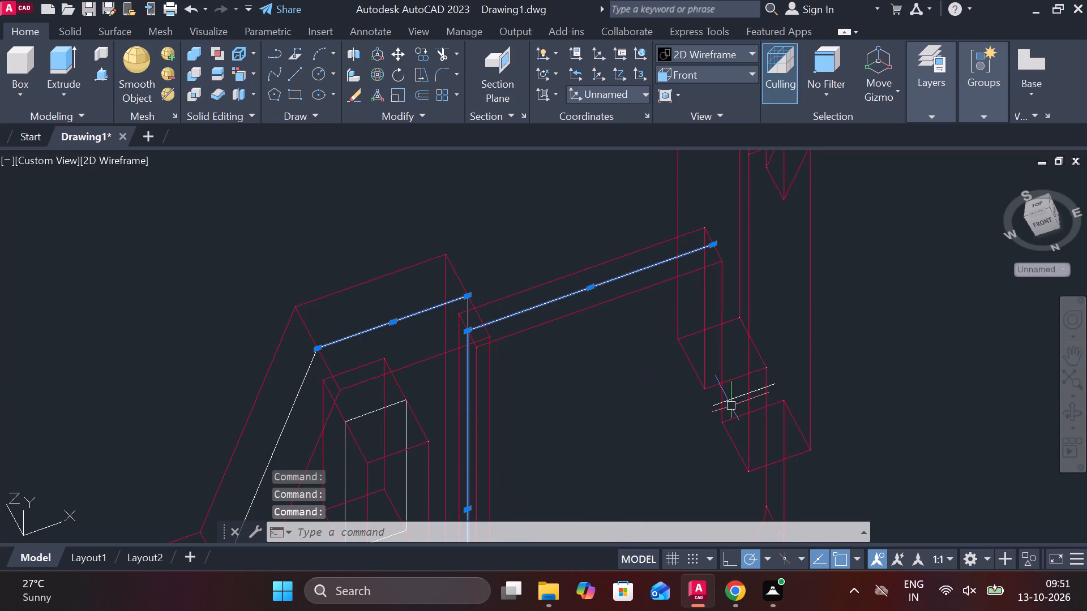
left_click(731, 403)
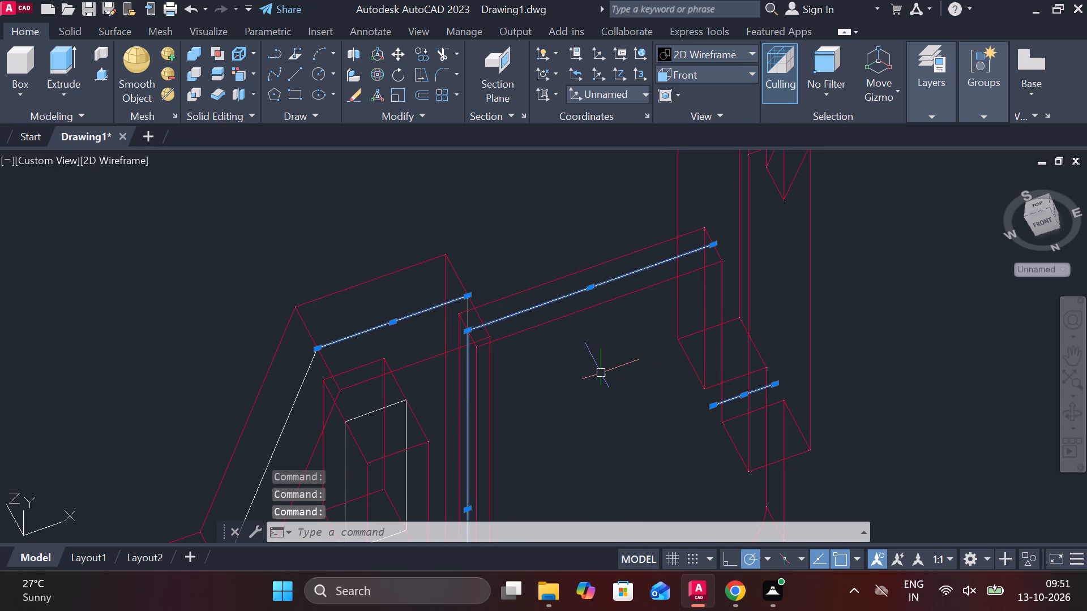
type("e")
key("space")
Erase the short vertical line left at the top corner where the raised block meets the long-boss side plate.
scroll(463, 308, "up", 3)
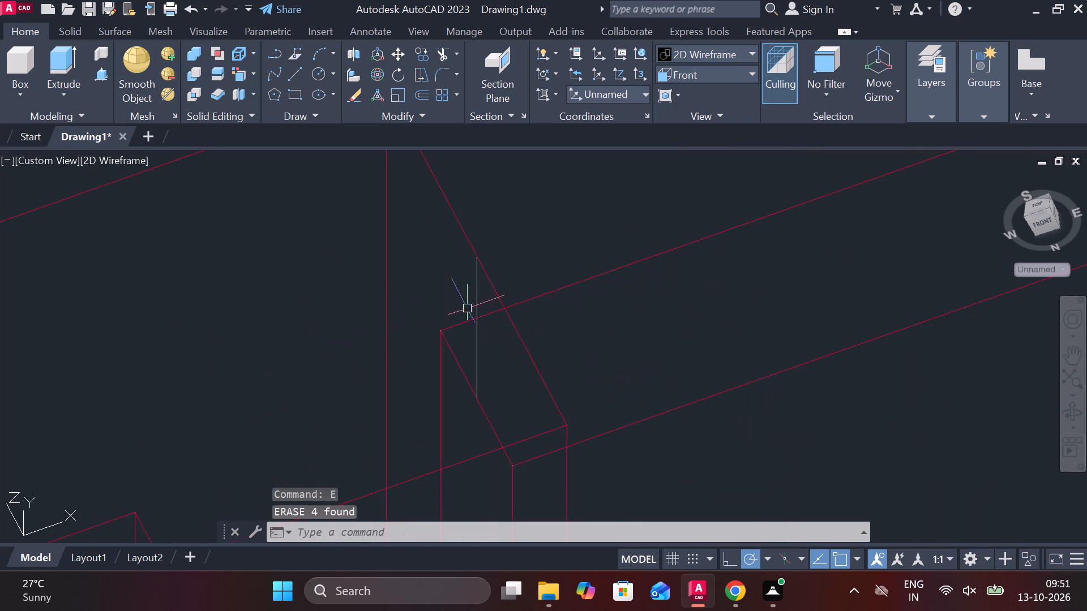
left_click(481, 309)
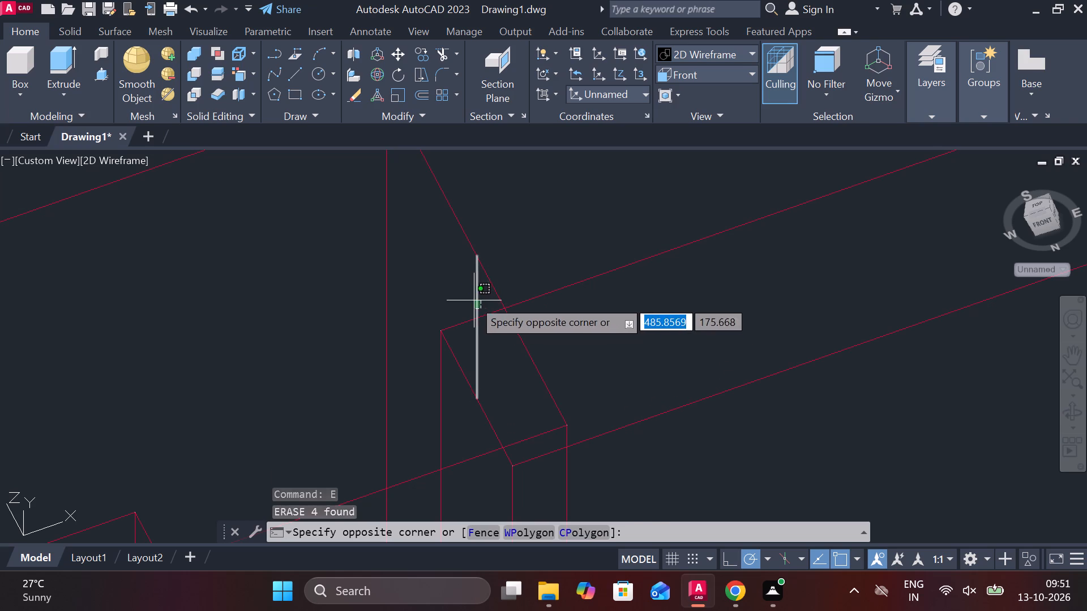
left_click(473, 299)
scroll(473, 299, "down", 2)
type("e")
key("space")
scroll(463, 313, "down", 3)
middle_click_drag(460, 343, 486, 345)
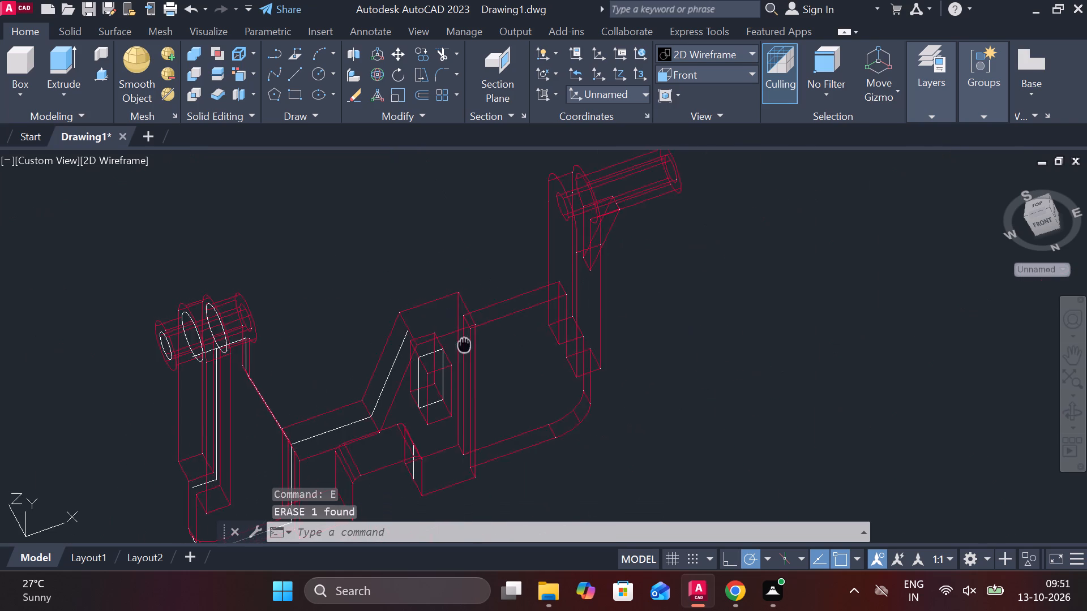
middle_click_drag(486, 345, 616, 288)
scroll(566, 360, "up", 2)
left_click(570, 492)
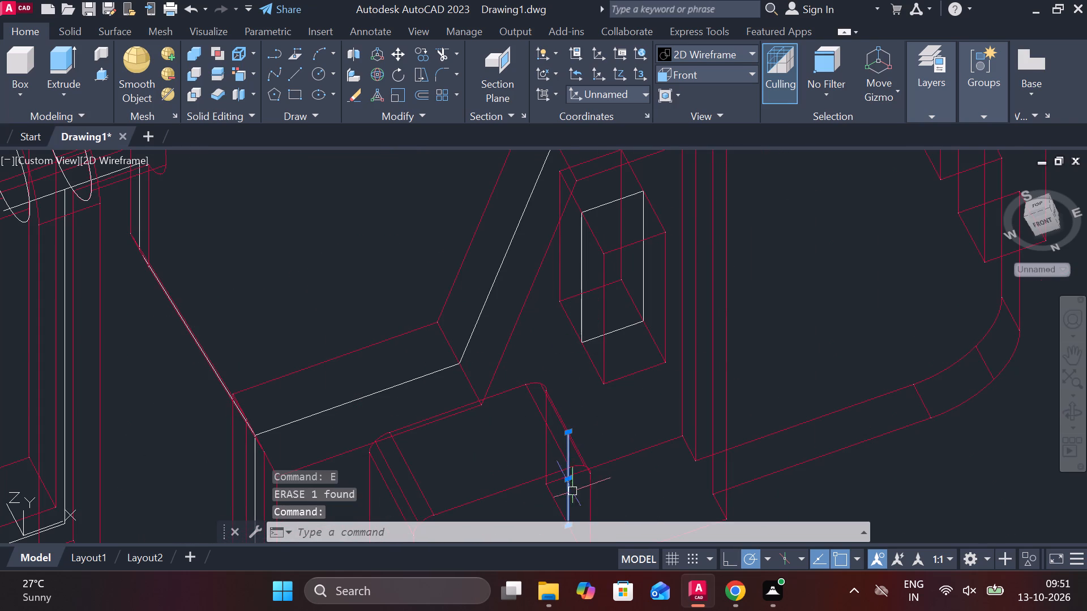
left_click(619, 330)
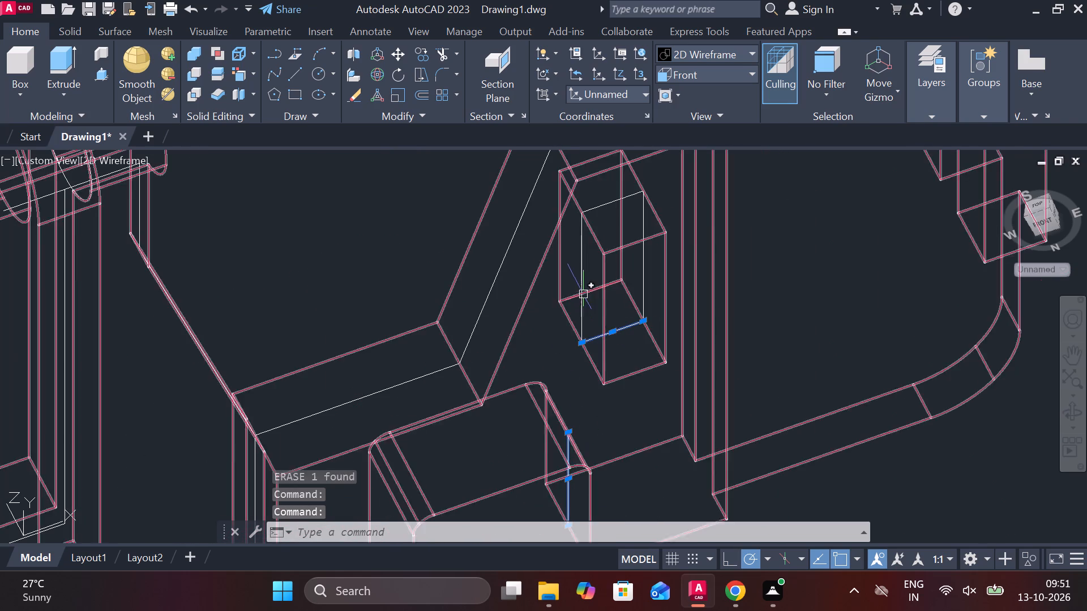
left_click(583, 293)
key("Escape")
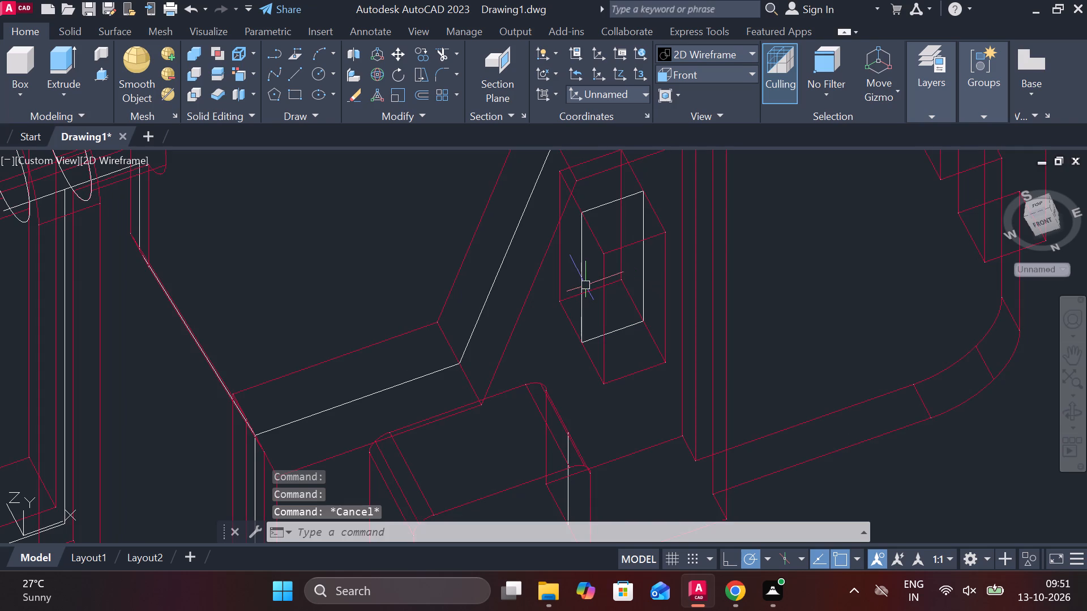
Erase the four lines of the rectangular profile inside the raised middle block.
left_click(585, 285)
left_click(610, 203)
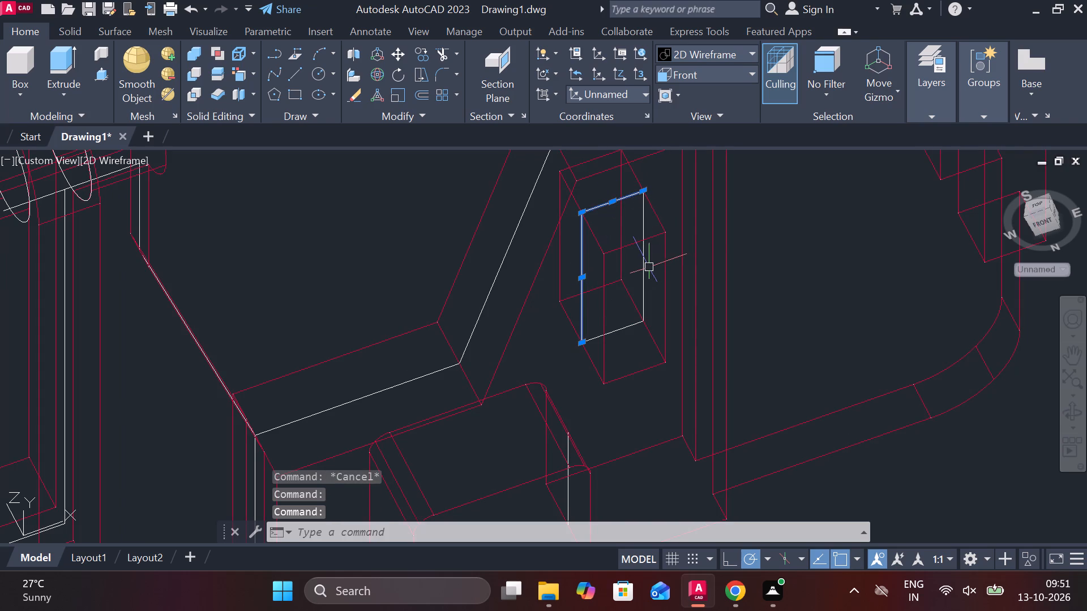
left_click(645, 269)
left_click(627, 325)
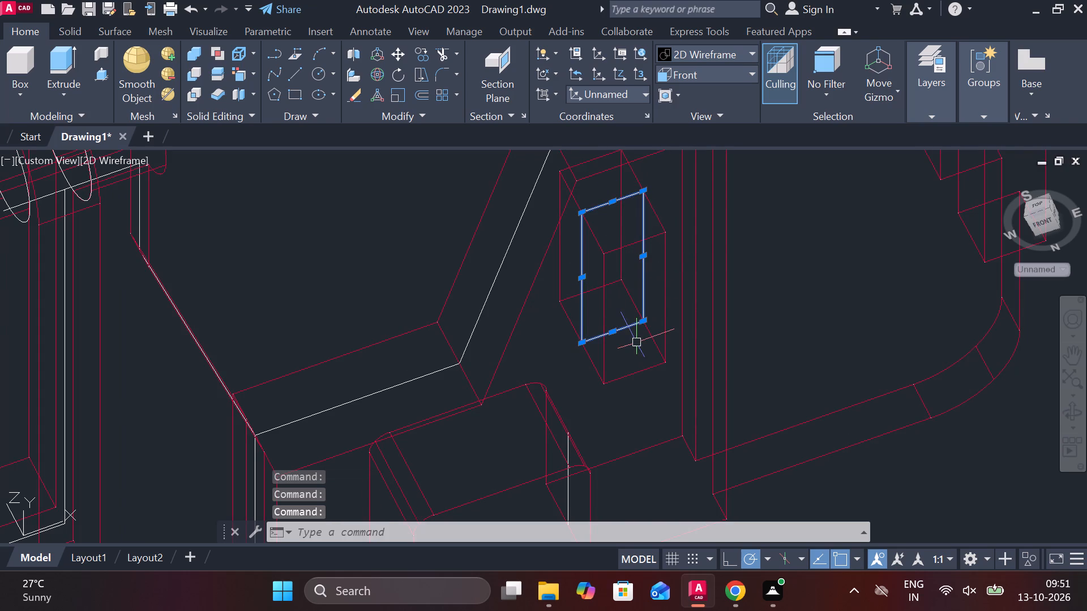
type("e")
key("space")
Erase the short vertical construction line at the side of the base's rounded central notch.
middle_click_drag(605, 381, 604, 301)
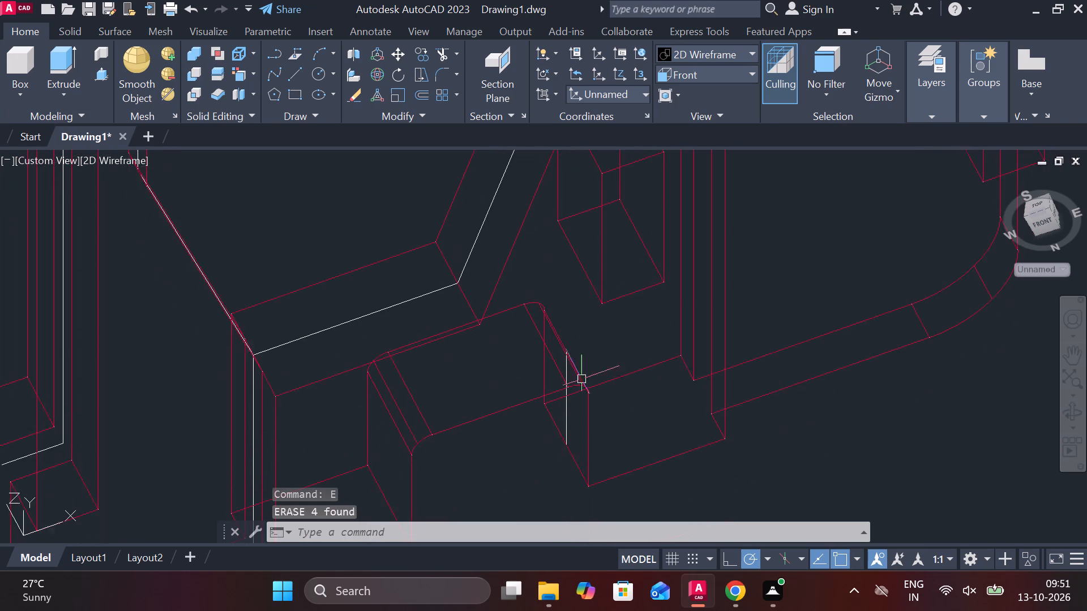
left_click(566, 418)
type("e")
key("space")
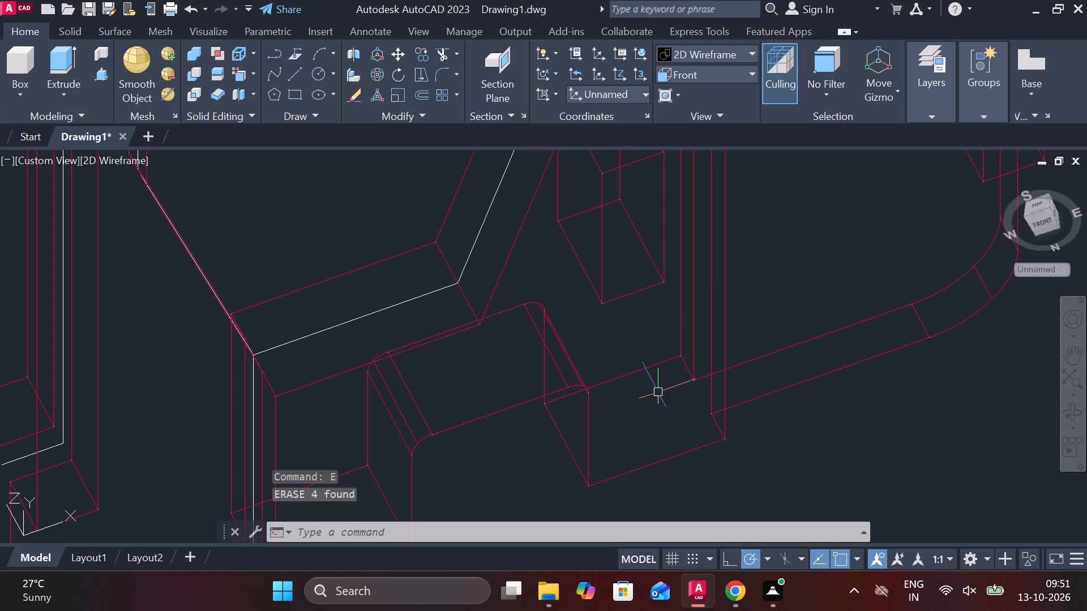
Erase the middle block's lower ledge line, the vertical line below it and the sloped line rising from it.
left_click(395, 304)
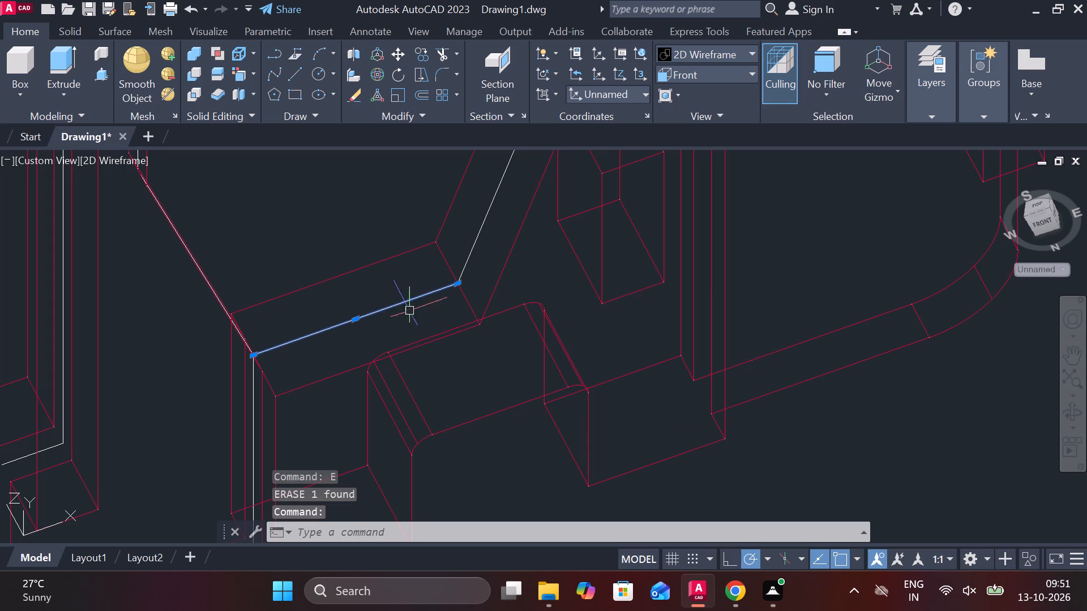
left_click(257, 393)
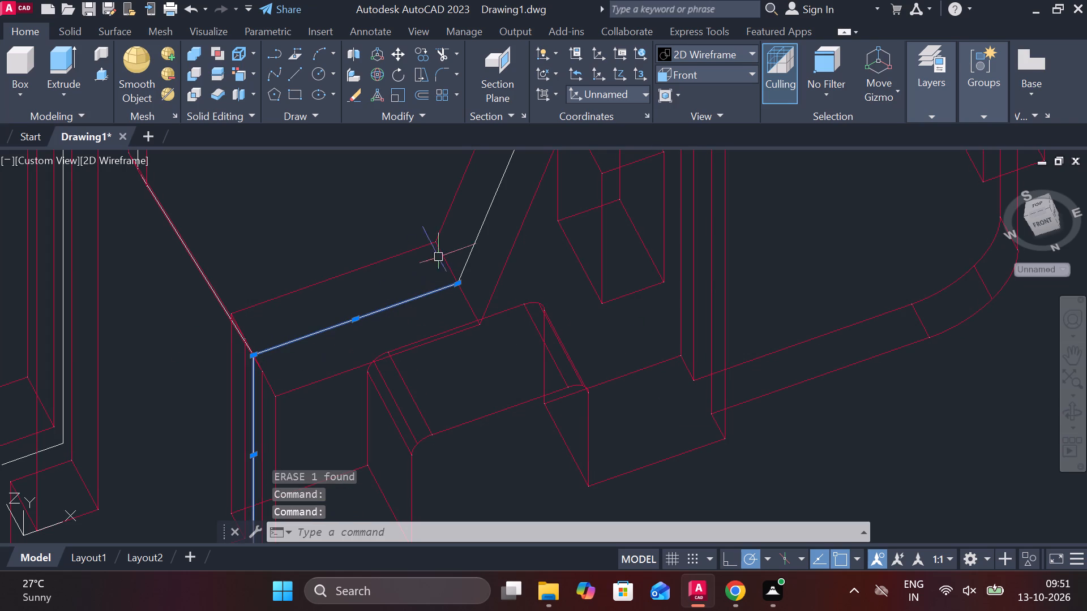
left_click(477, 230)
type("e")
key("space")
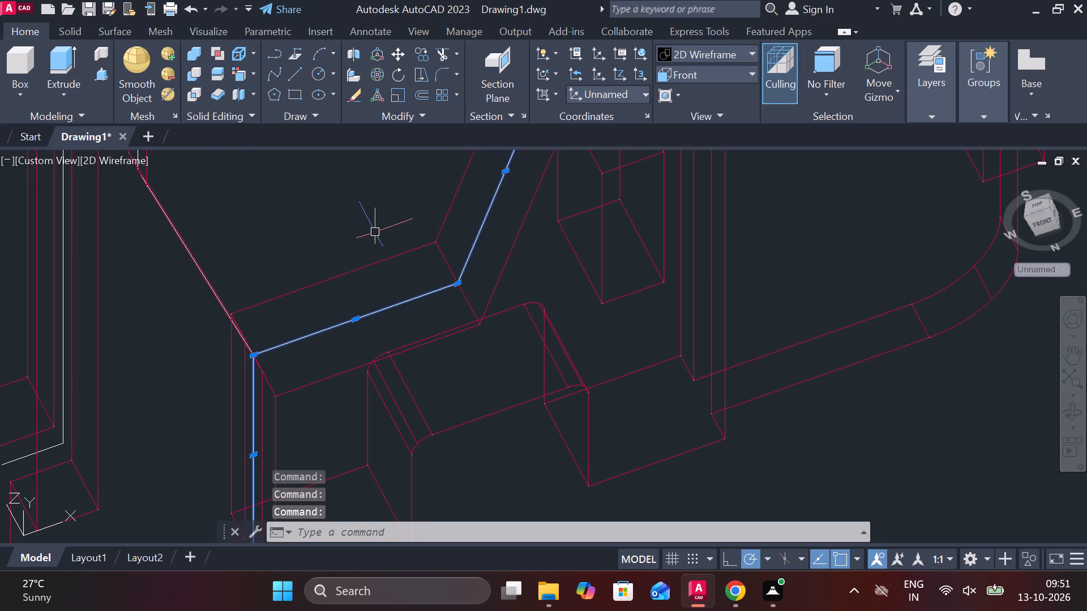
Erase the short boss's three leftover circles, the slanted line beneath them and the supporting arm's long vertical construction line.
scroll(371, 232, "down", 2)
middle_click_drag(367, 231, 450, 268)
scroll(315, 234, "up", 4)
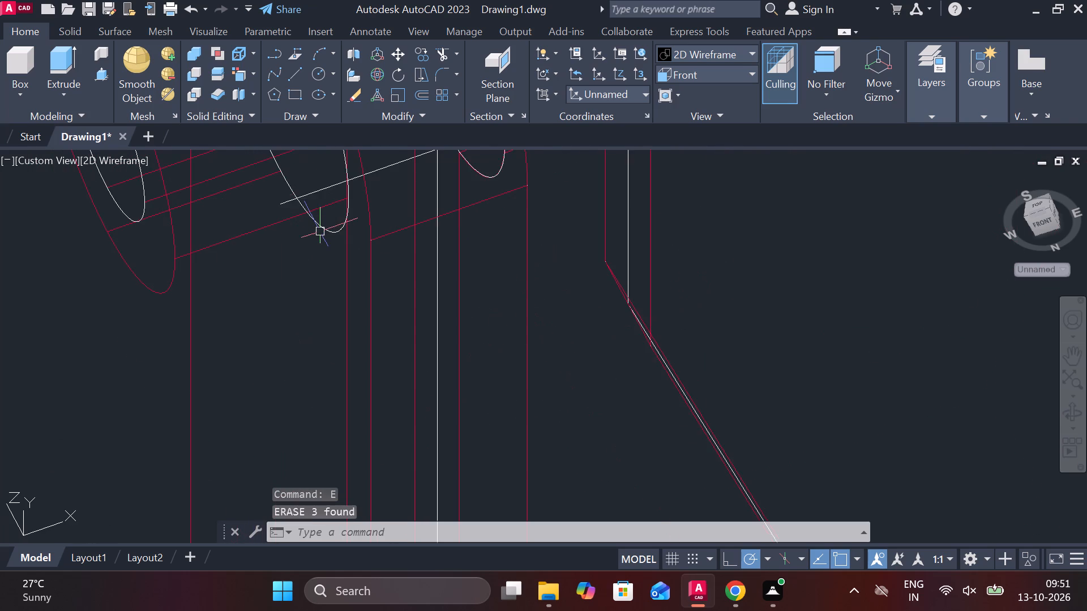
middle_click_drag(325, 233, 350, 302)
left_click(315, 251)
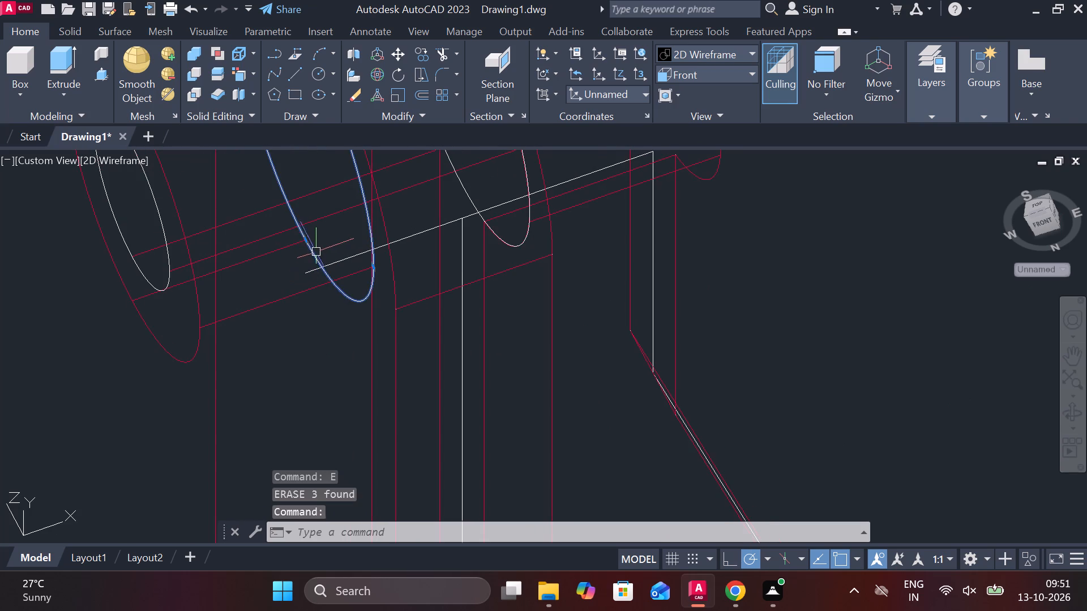
left_click(337, 266)
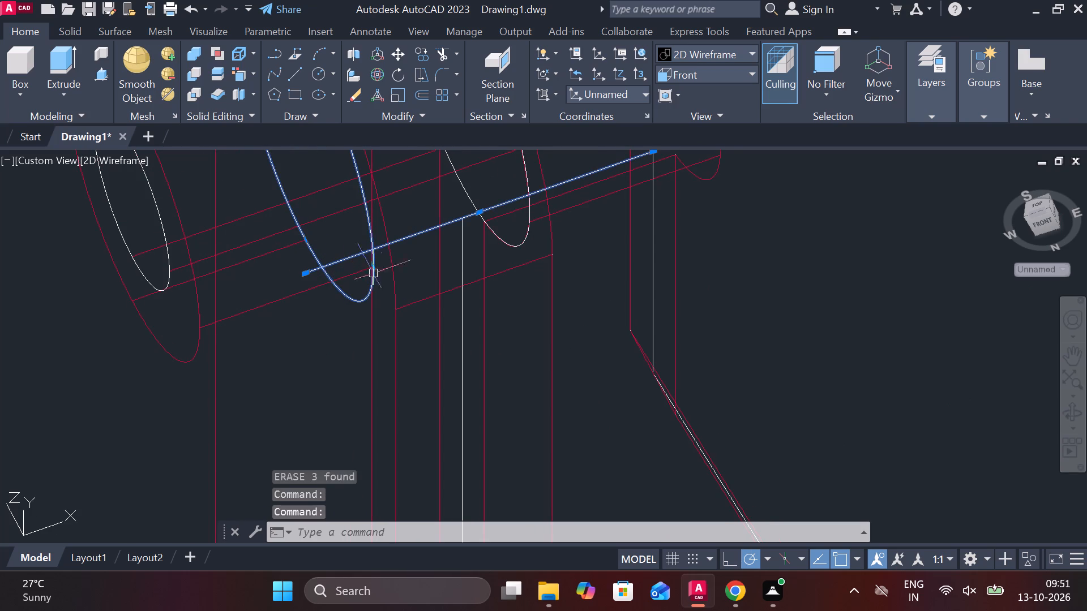
left_click(463, 329)
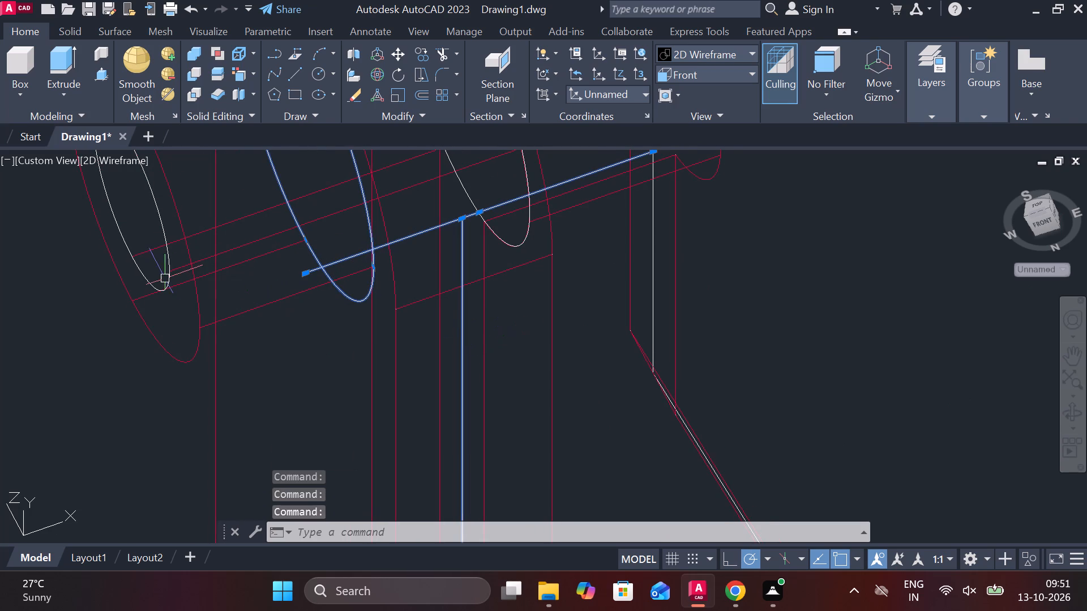
left_click(161, 223)
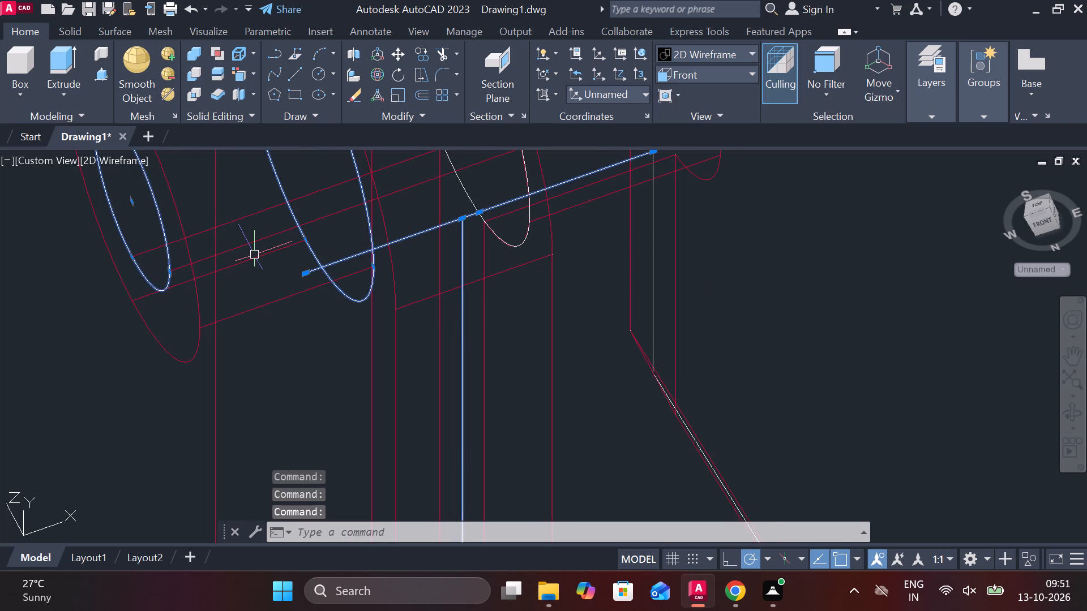
type("e")
key("space")
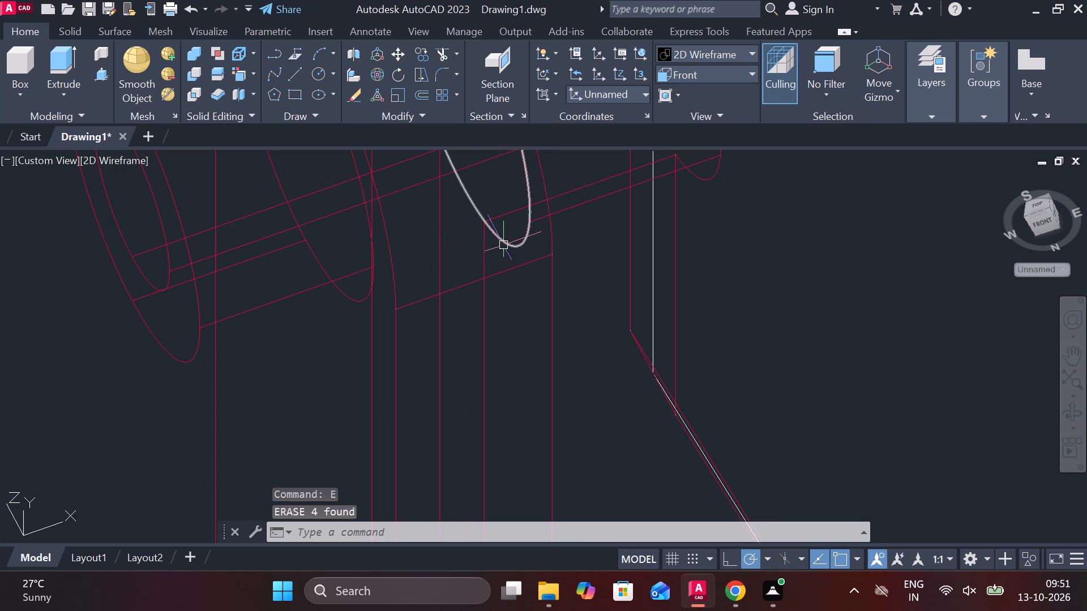
left_click(504, 245)
type("e")
key("space")
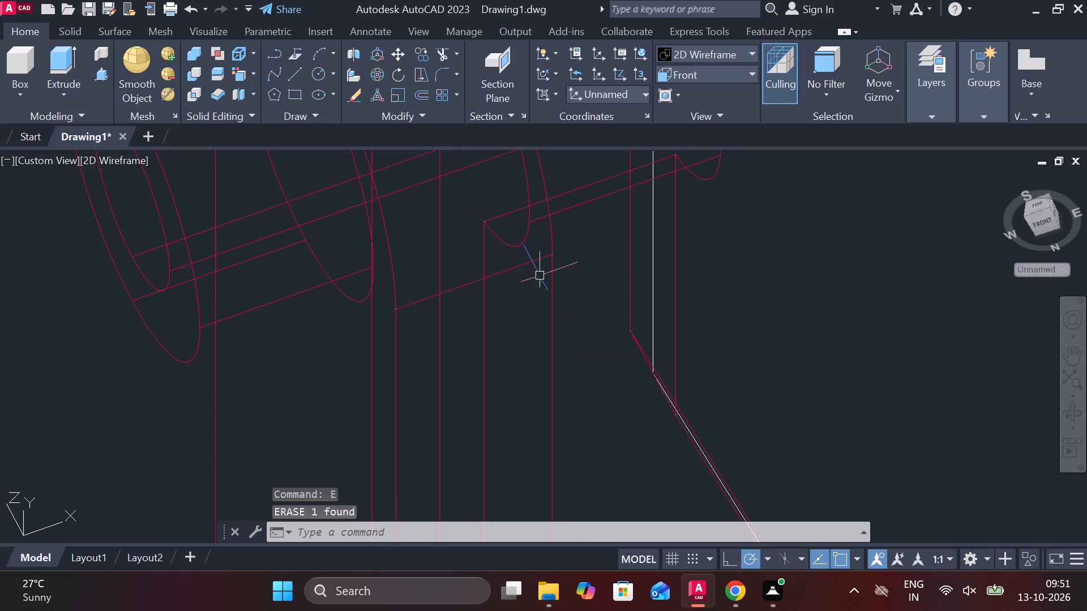
Erase the vertical line beside the short-boss arm and the sloped line running down from it to the middle block.
left_click(651, 271)
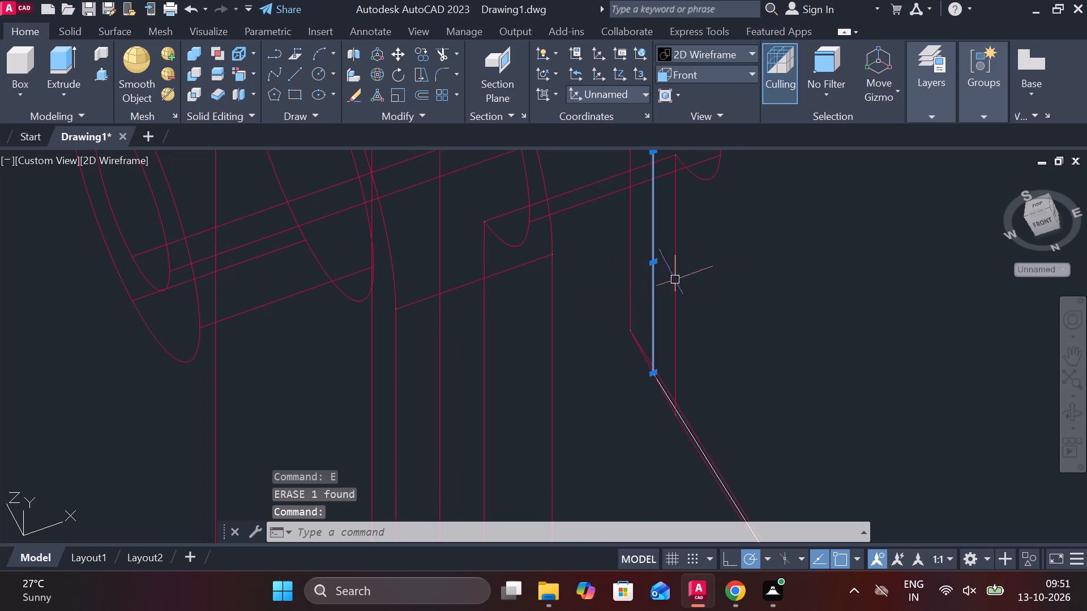
type("e")
key("space")
scroll(724, 290, "down", 2)
scroll(728, 378, "up", 4)
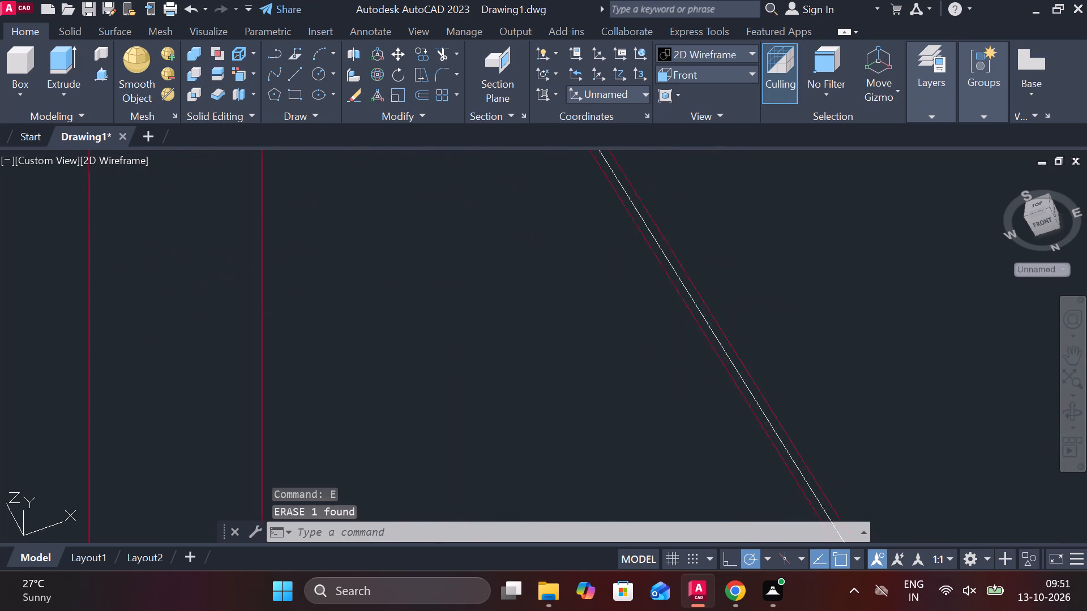
scroll(731, 378, "up", 1)
left_click(739, 360)
type("e")
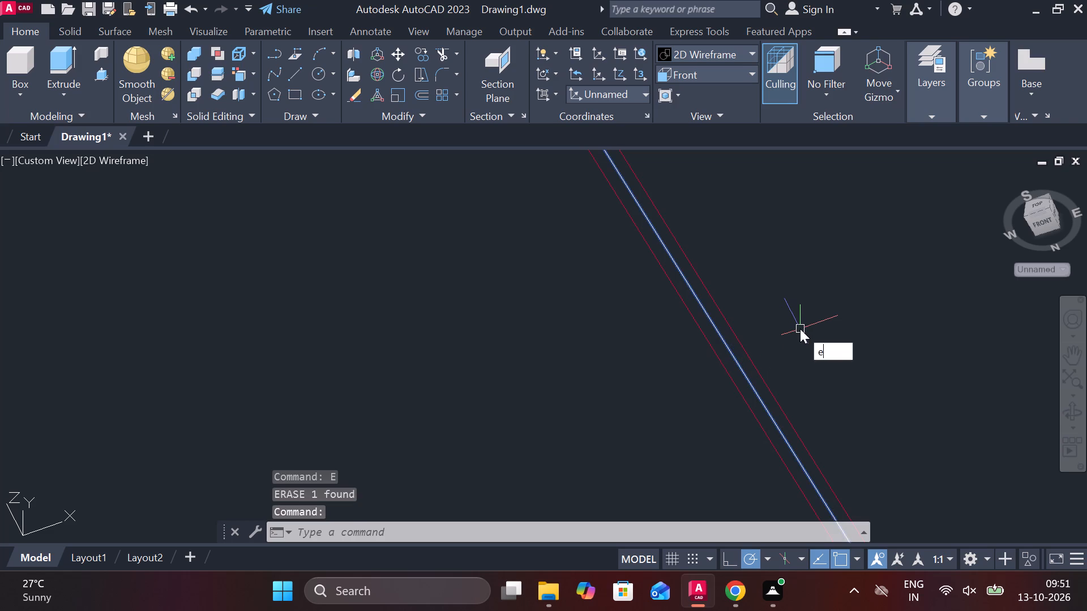
key("space")
Erase the straight bottom line and the rounded corner arc beneath the short-boss arm.
scroll(800, 329, "down", 8)
scroll(790, 433, "up", 4)
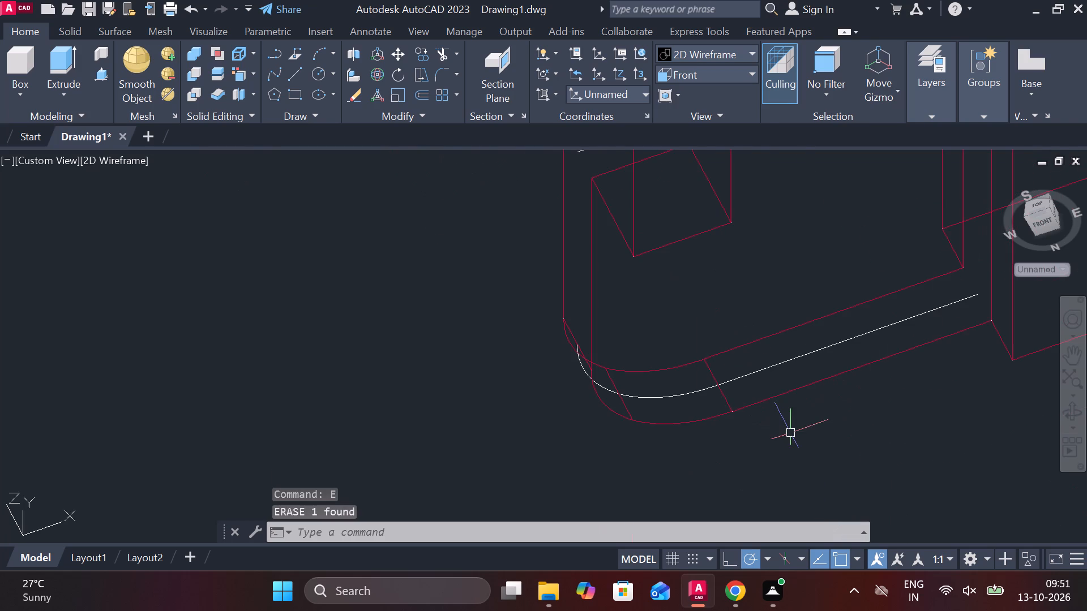
left_click(759, 372)
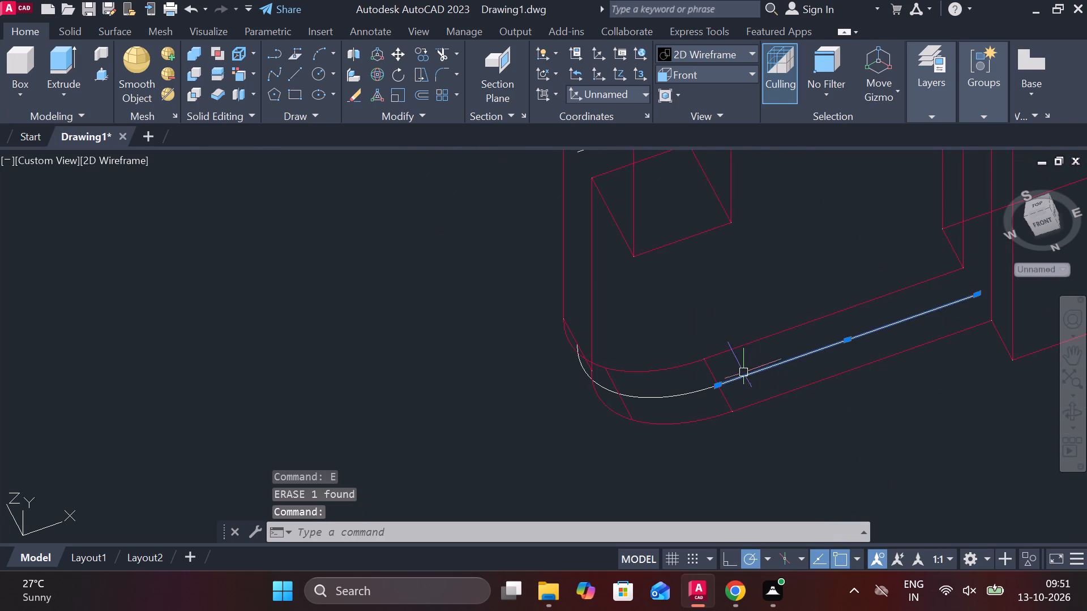
left_click(670, 394)
type("e")
key("space")
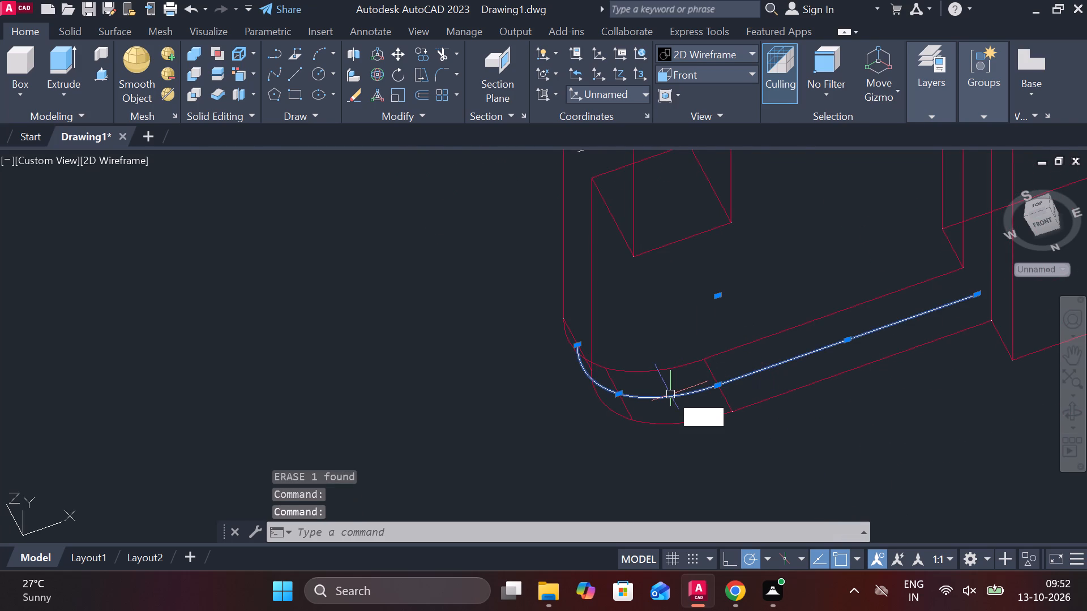
Erase the short line crossing the notch at the foot of the short-boss arm.
scroll(670, 394, "down", 3)
scroll(661, 340, "up", 4)
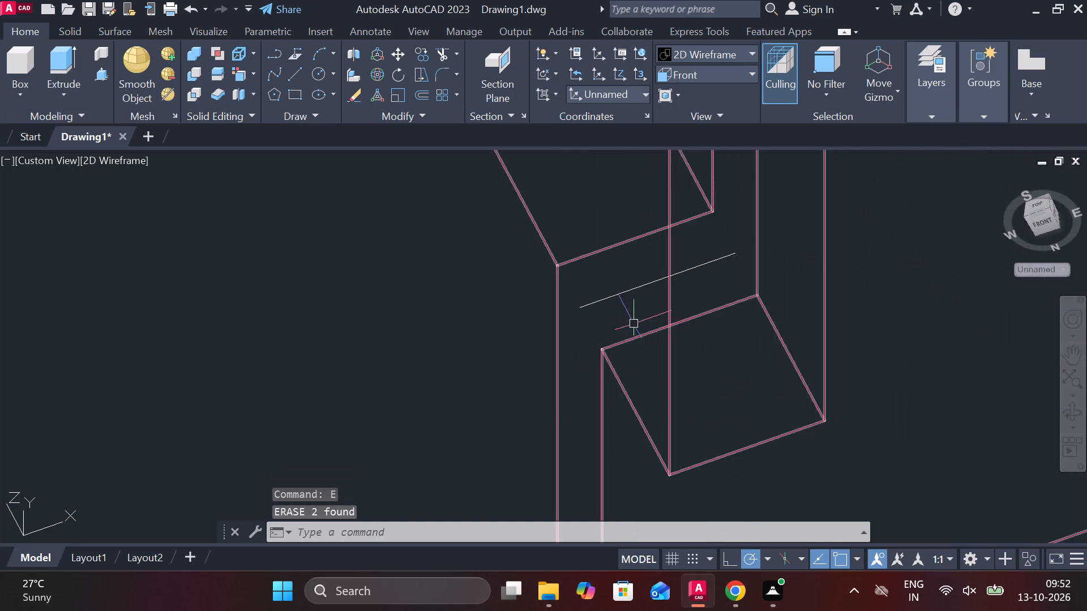
left_click(592, 304)
type("e")
key("space")
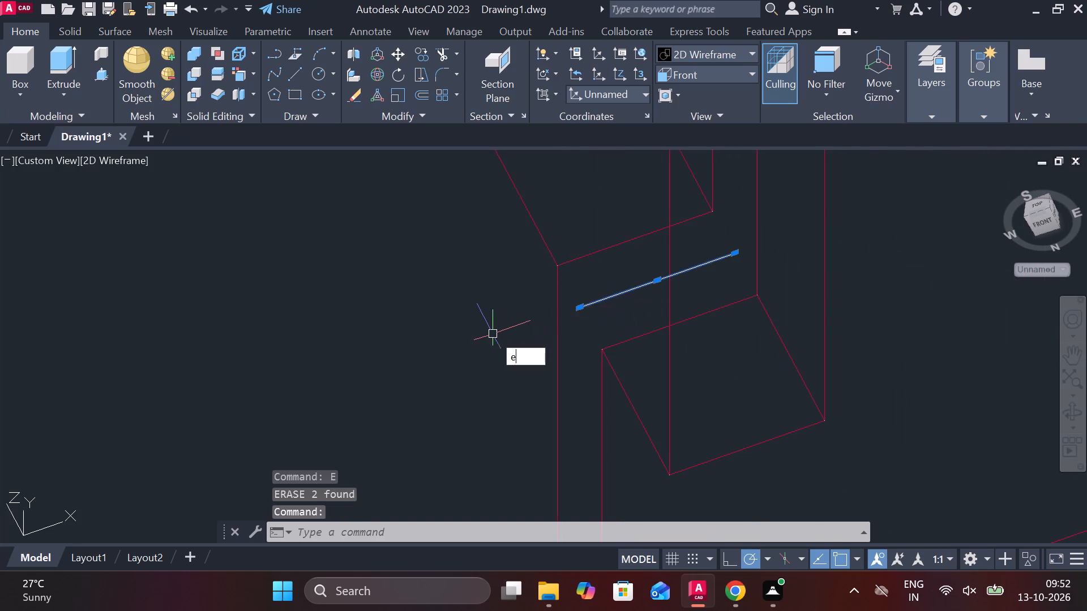
Set the visual style to Shaded with edges with the whole bracket in view.
scroll(493, 334, "down", 5)
middle_click_drag(761, 295, 662, 390)
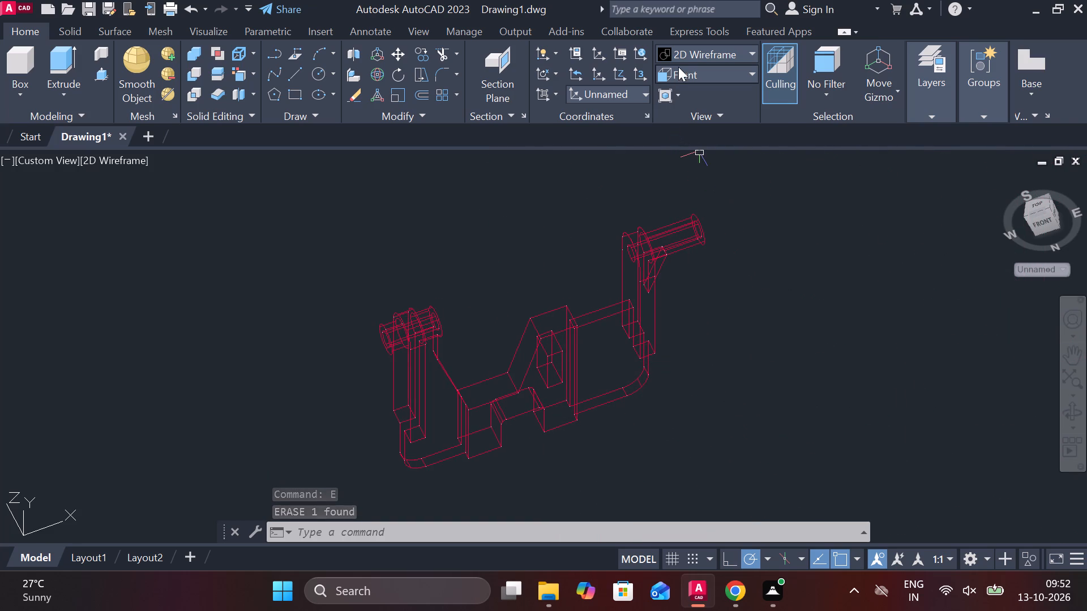
left_click(134, 165)
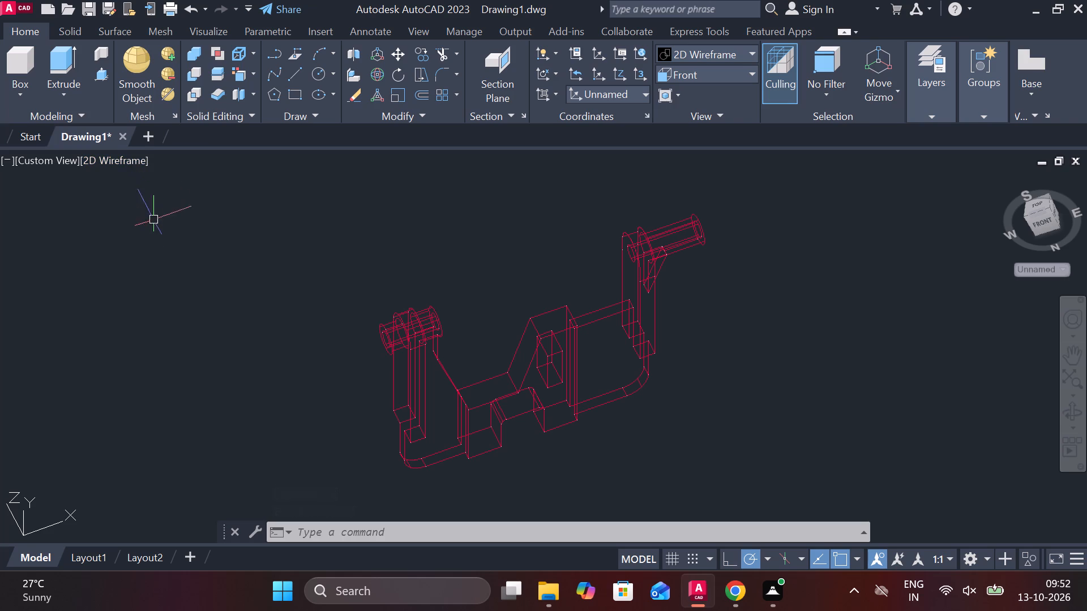
left_click(88, 160)
left_click(173, 299)
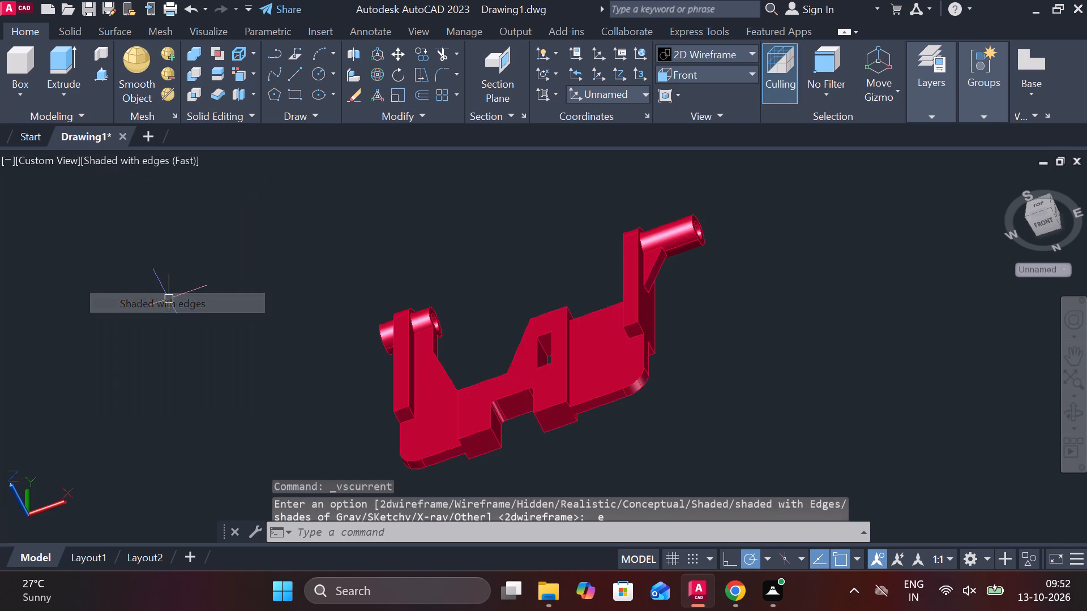
Examine the shaded bracket from free orbit angles and from the Front, SW Isometric, NE Isometric and NW Isometric views.
scroll(642, 346, "up", 2)
scroll(664, 346, "down", 1)
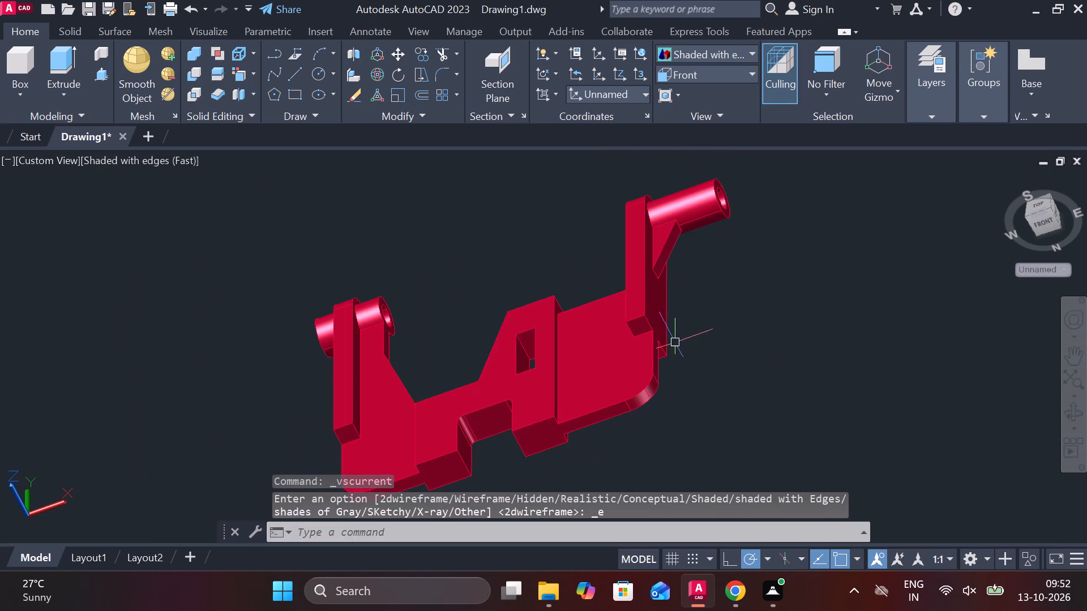
middle_click_drag(685, 338, 698, 425, "shift")
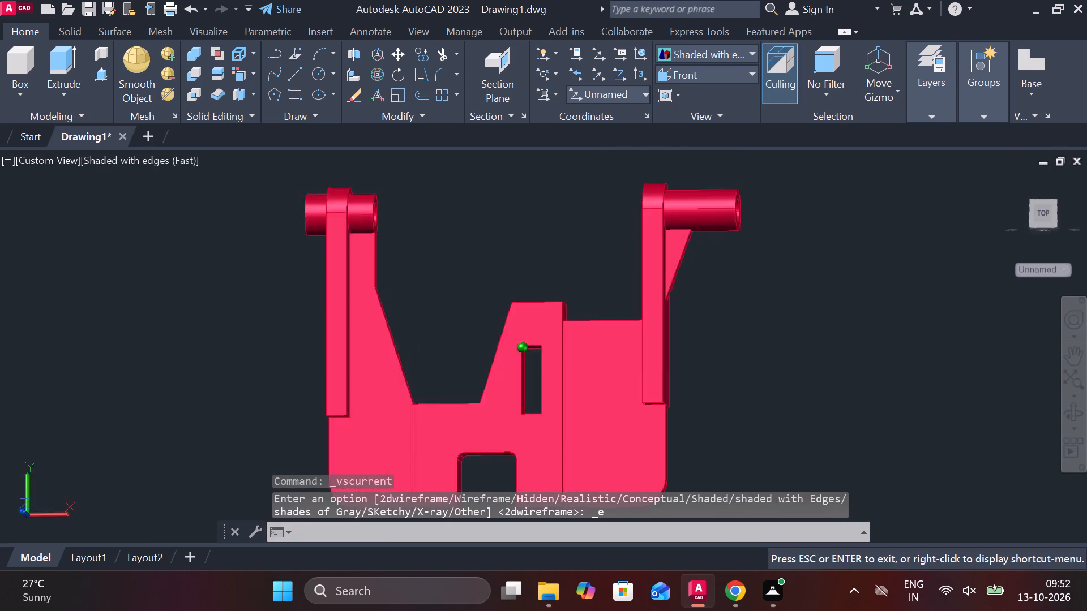
middle_click_drag(698, 425, 684, 439, "shift")
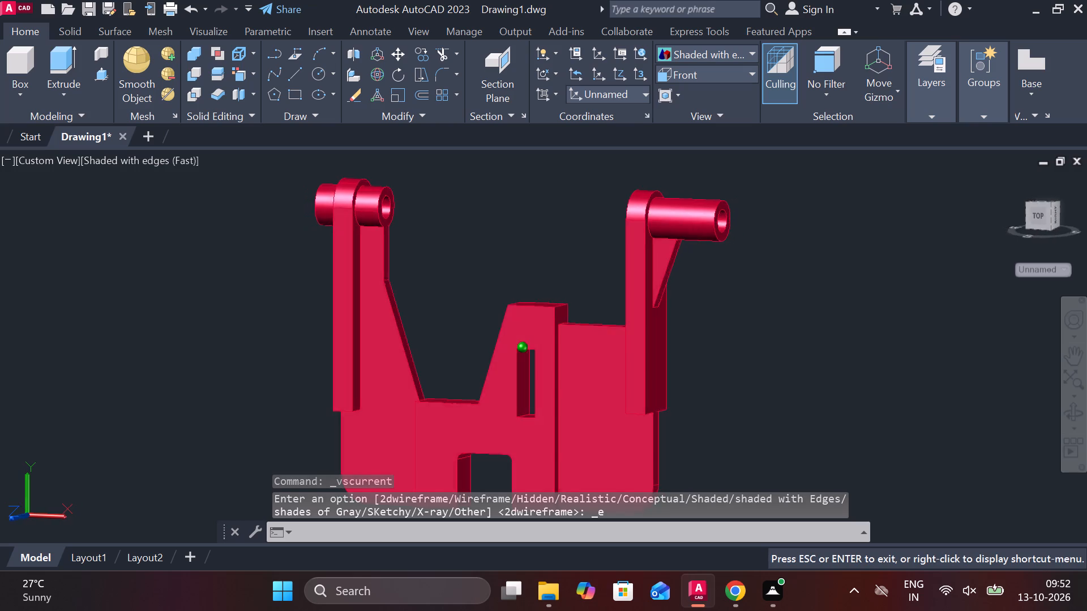
middle_click_drag(684, 439, 669, 428, "shift")
left_click(686, 79)
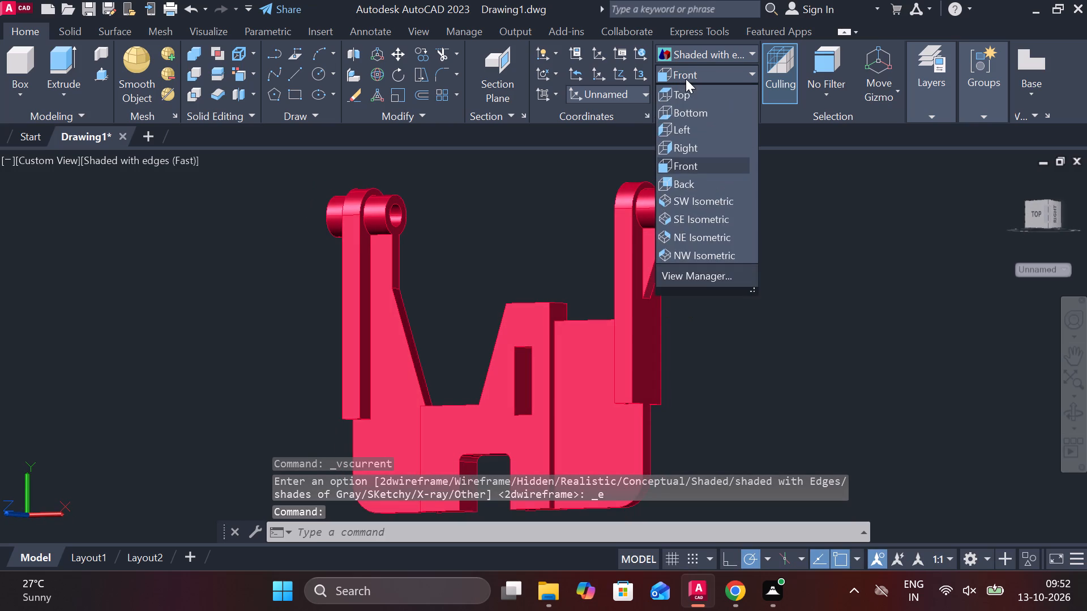
left_click(722, 158)
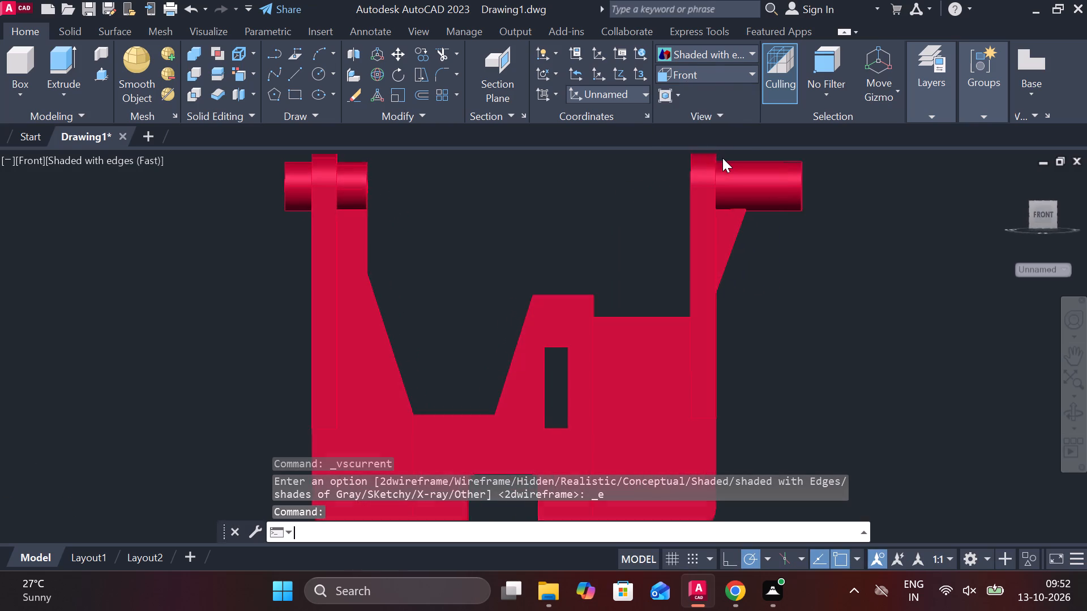
left_click(715, 67)
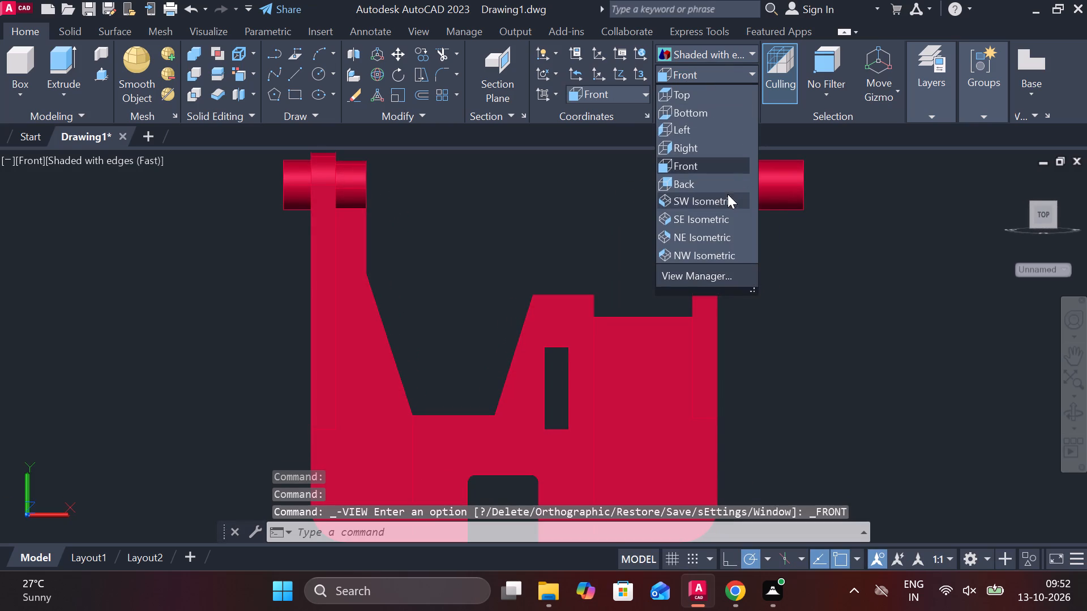
left_click(723, 197)
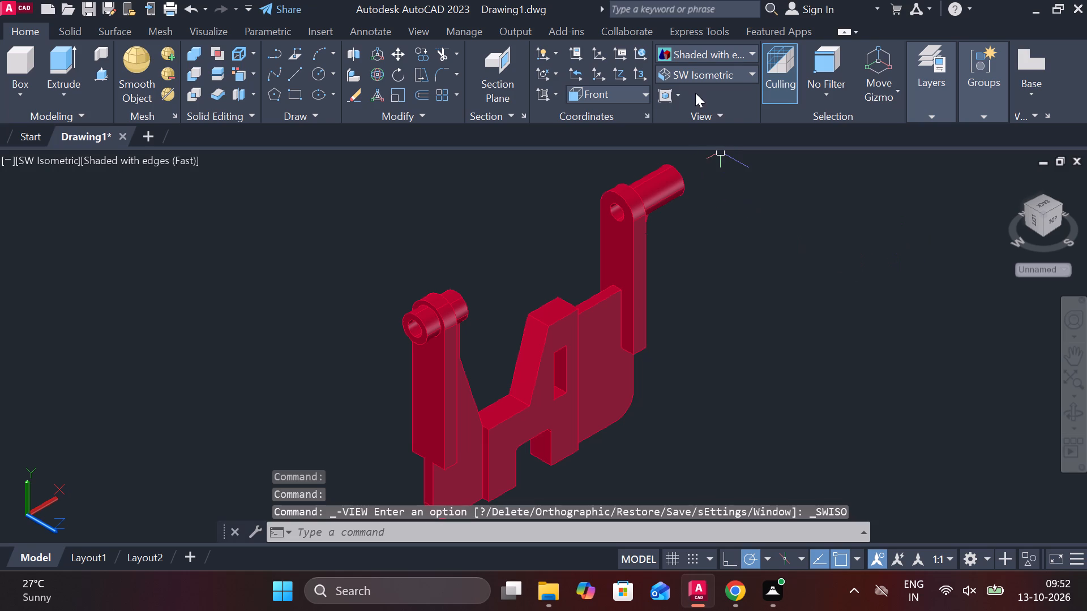
left_click(704, 74)
left_click(739, 230)
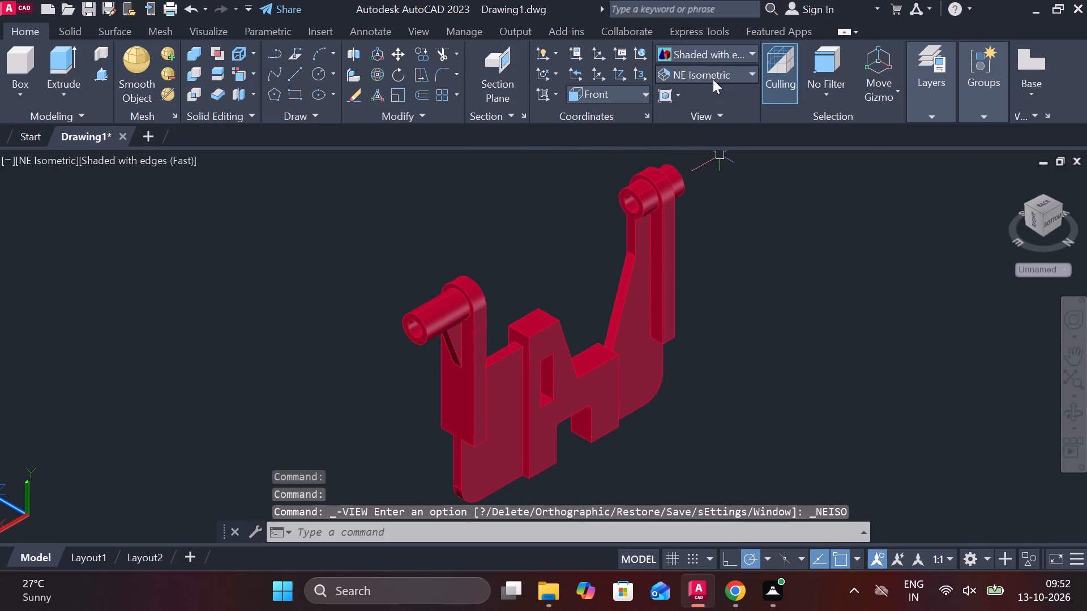
left_click(713, 79)
left_click(724, 249)
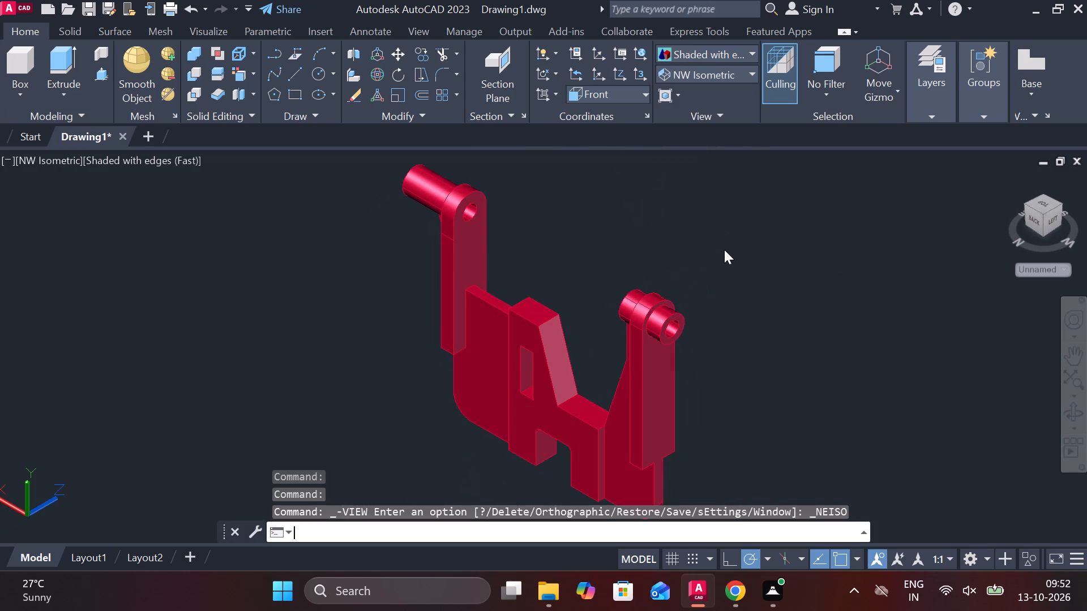
Set the model view to SW Isometric.
left_click(691, 72)
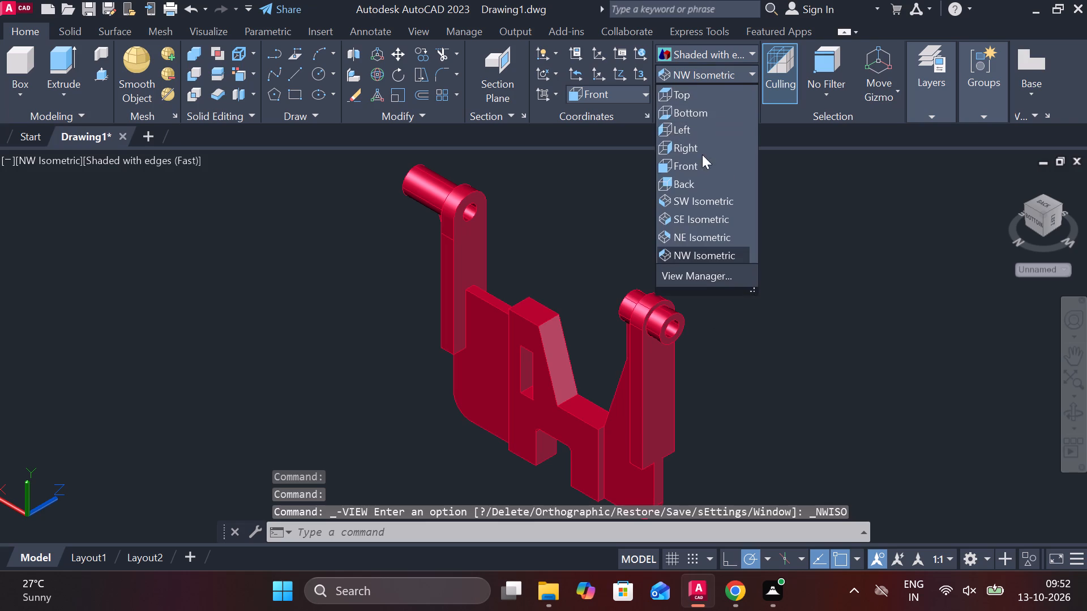
left_click(700, 205)
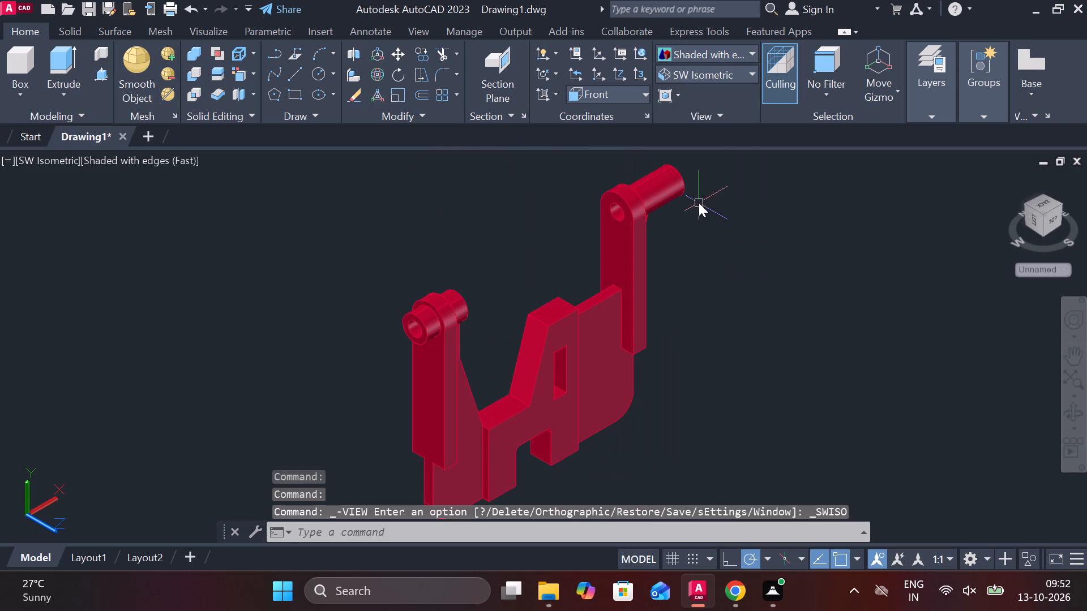
Rotate the whole bracket freehand about the X axis with 3D Rotate so its arms tilt backwards.
scroll(694, 295, "down", 1)
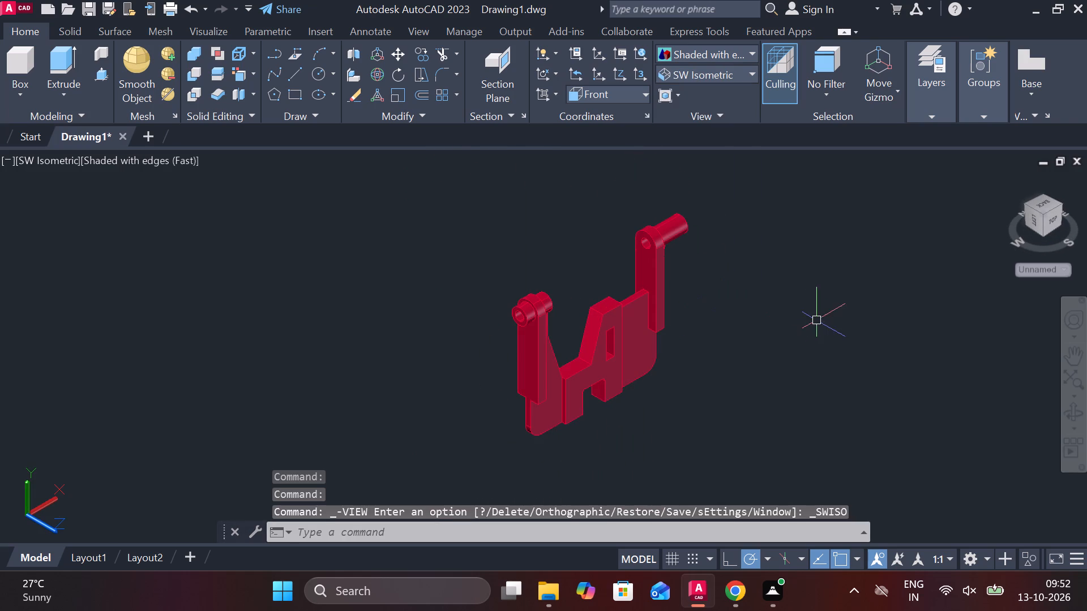
left_click(379, 66)
left_click(635, 316)
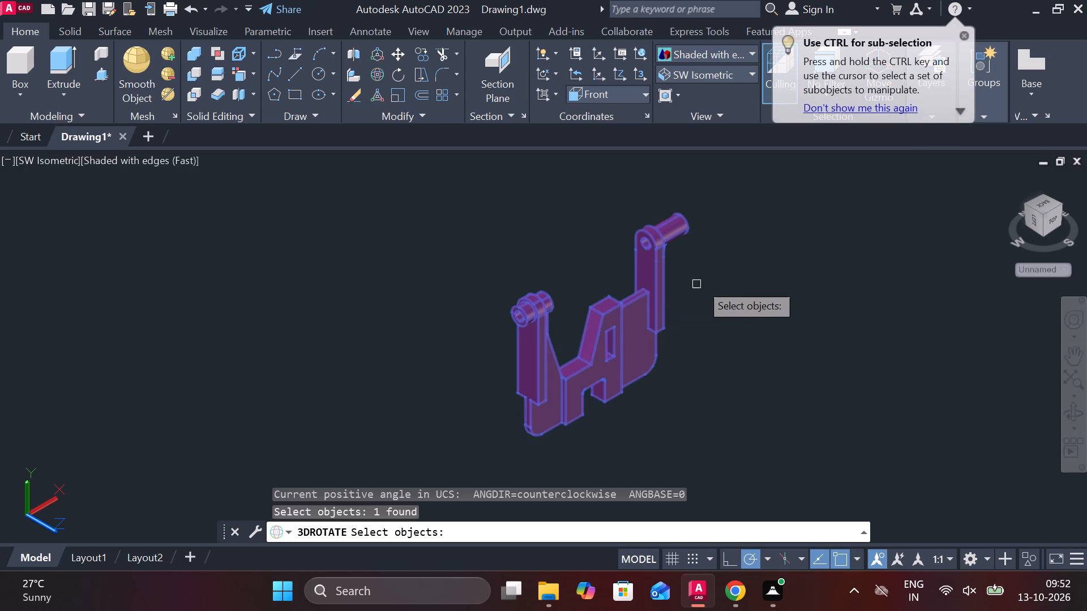
key("Return")
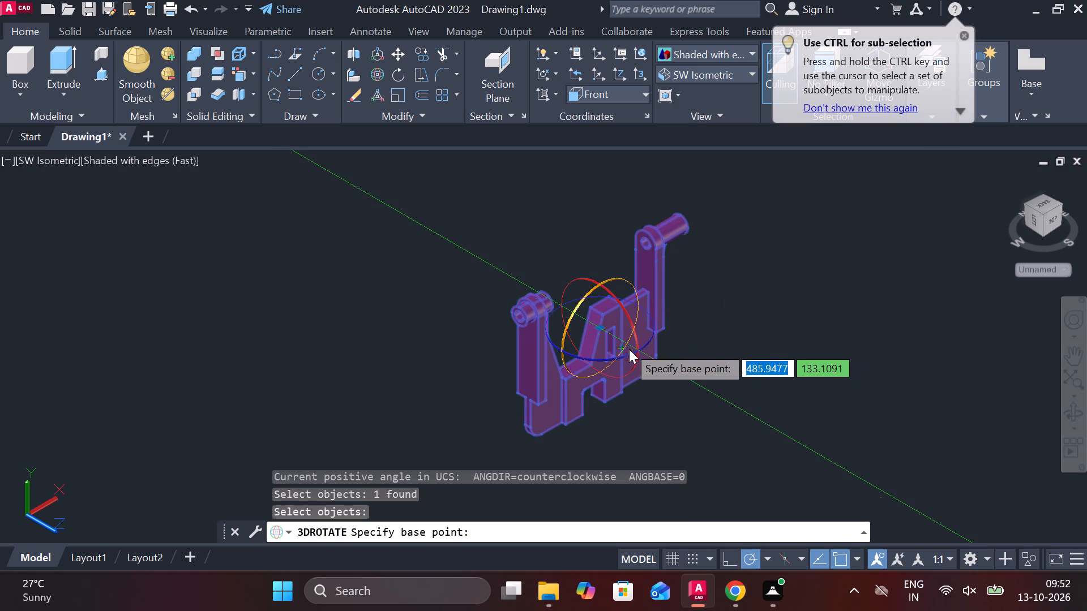
left_click(636, 362)
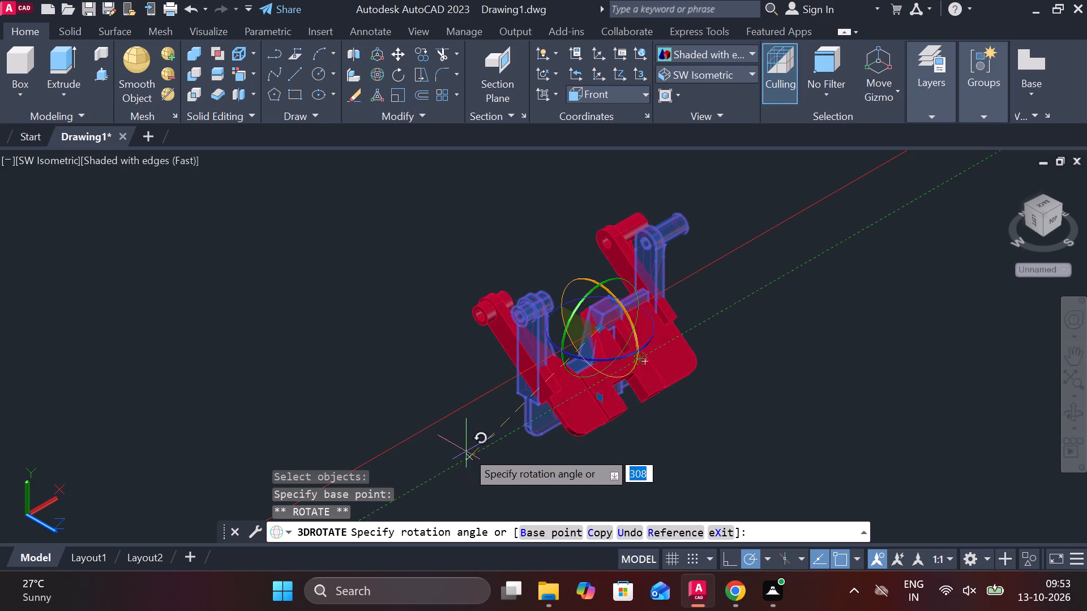
left_click(534, 450)
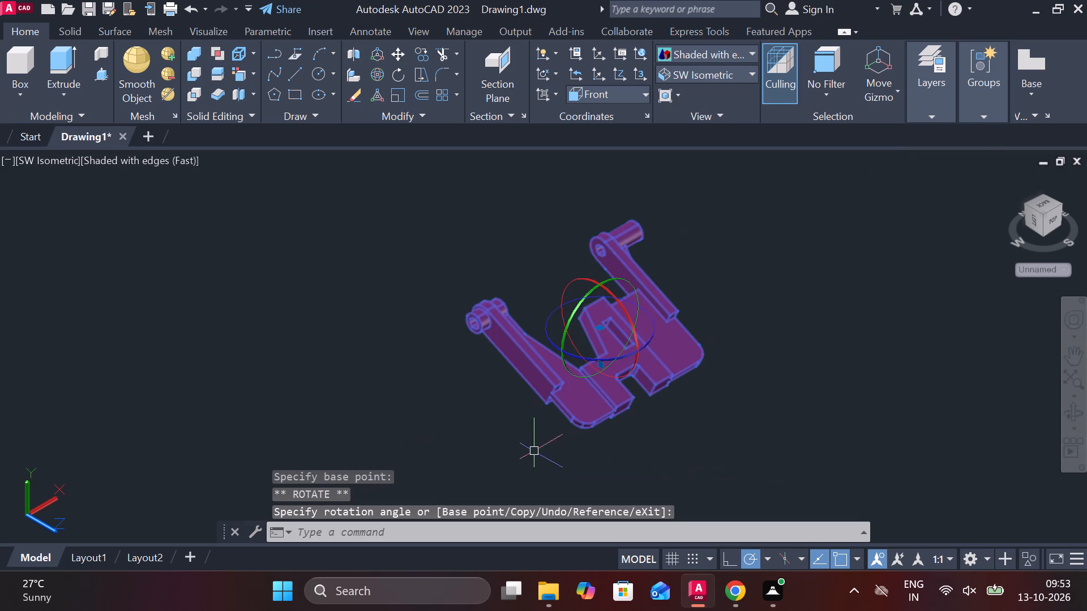
key("Return")
key("Escape")
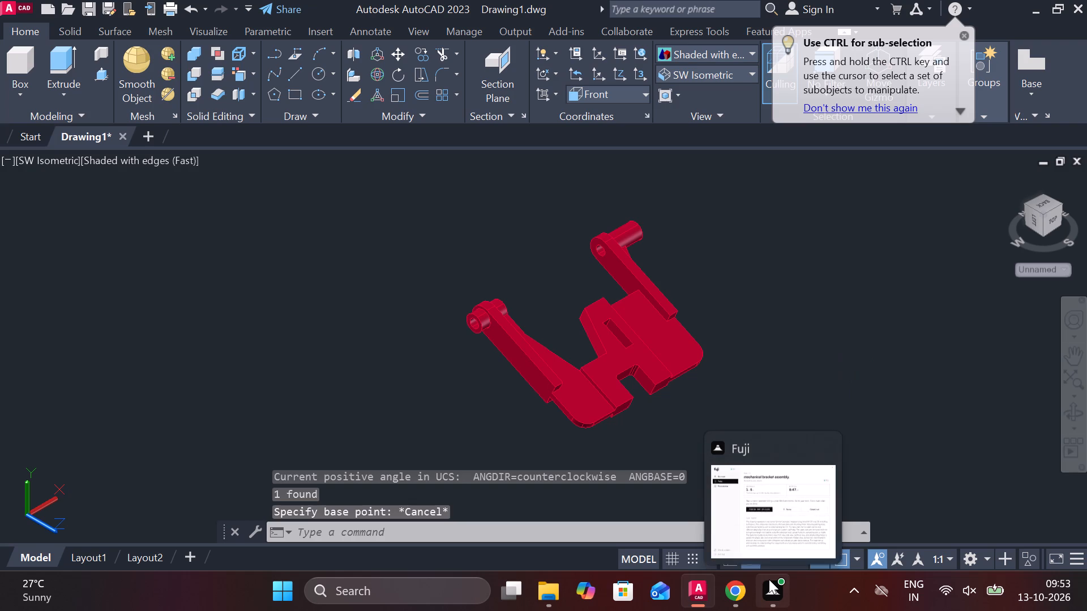
scroll(634, 264, "up", 1)
key("Escape")
Save the drawing in Documents as "mechanical bracket assembly" in AutoCAD 2018 Drawing format.
scroll(782, 265, "down", 1)
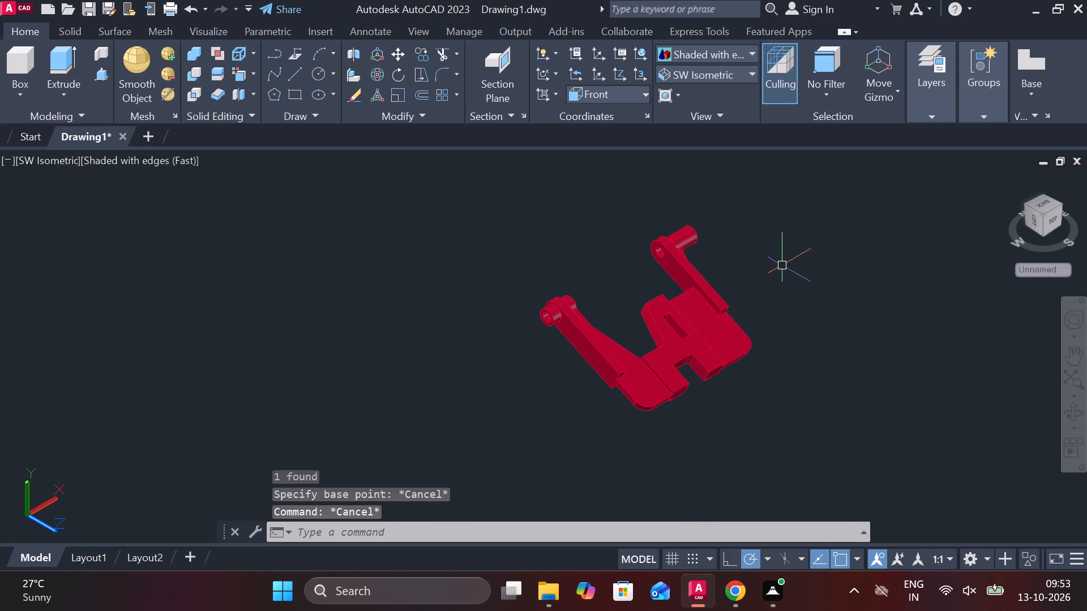
key("ctrl+s")
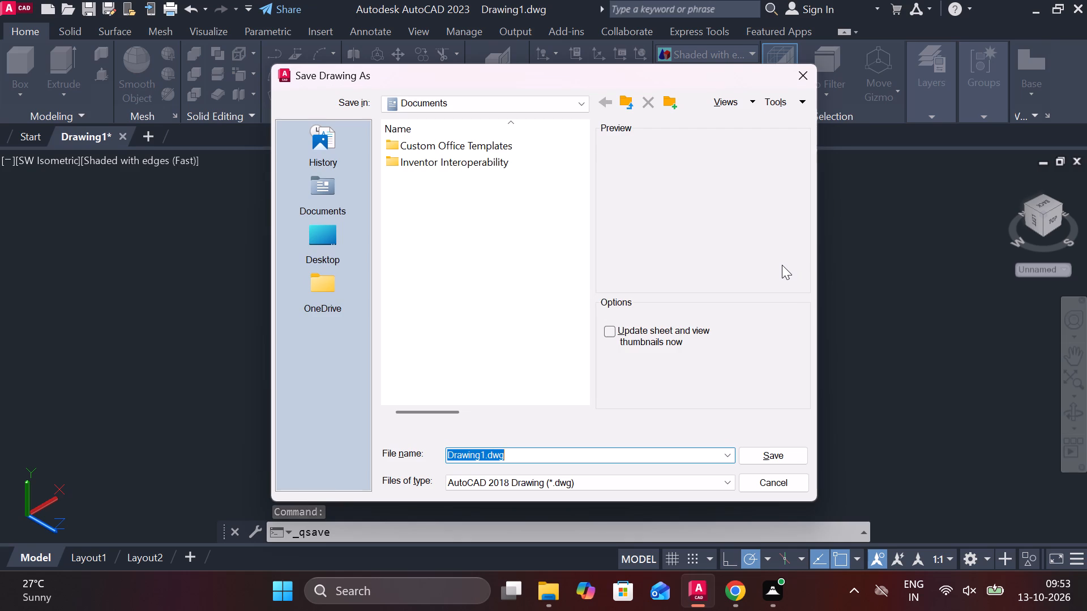
key("m")
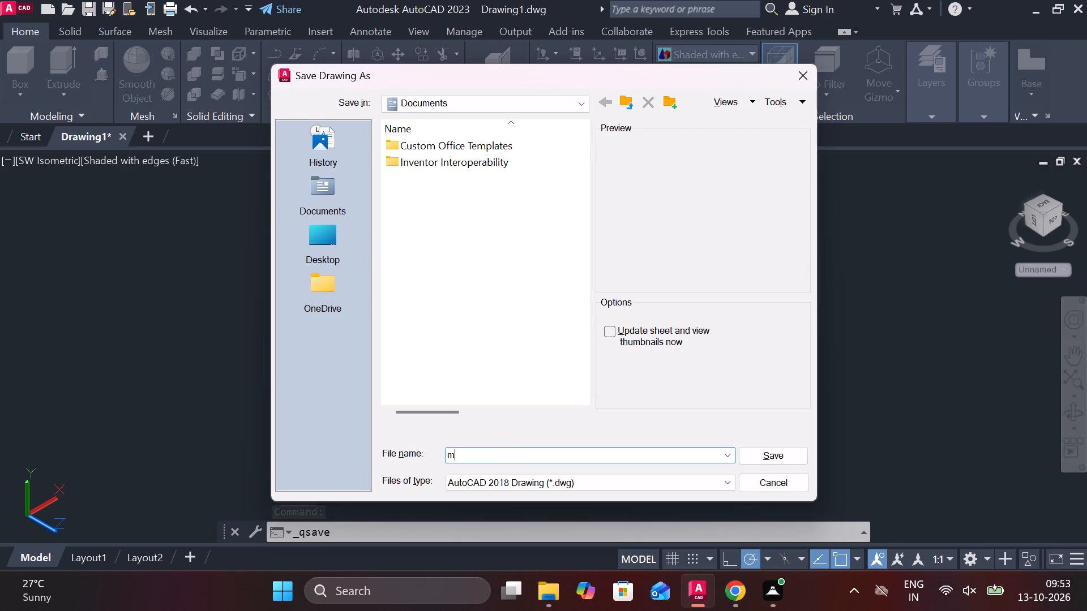
type("echanical bracket assemblt")
key("BackSpace")
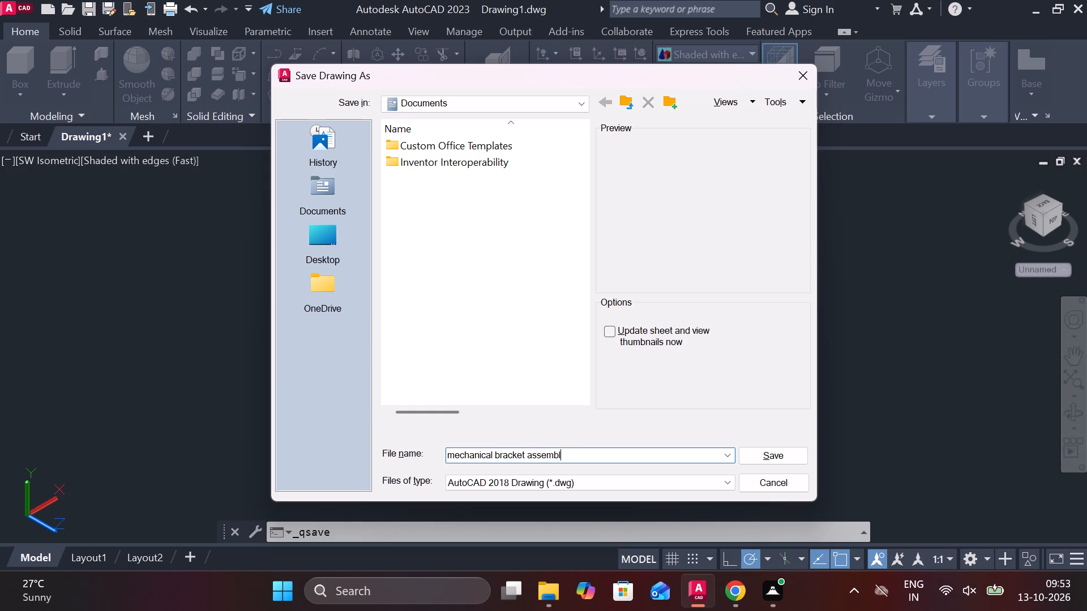
key("y")
left_click(777, 448)
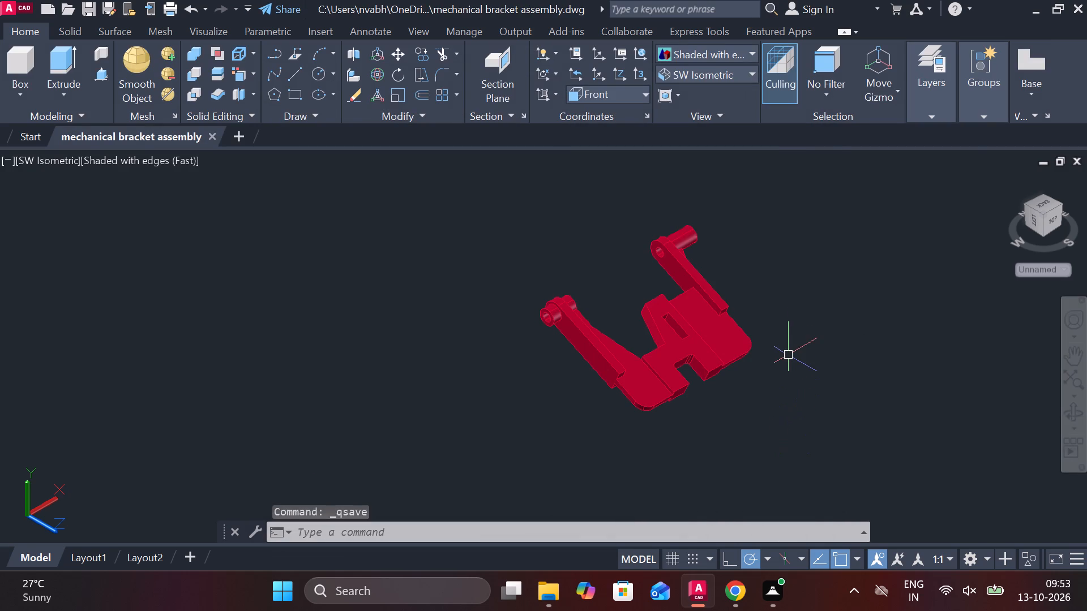
Turn off log file recording with LOGFILEOFF and save the drawing again.
type("log")
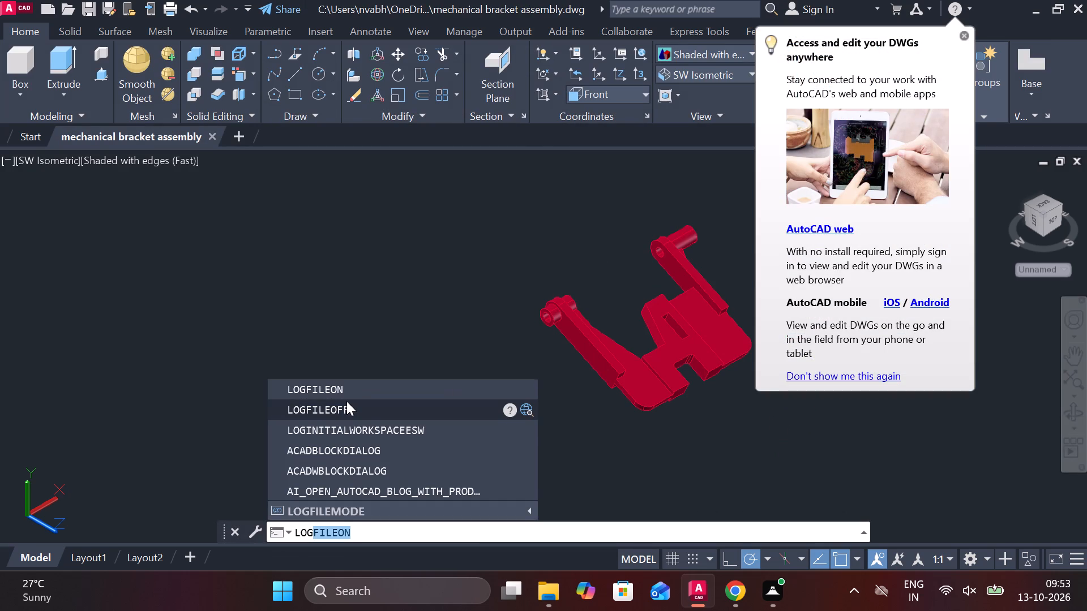
left_click(346, 405)
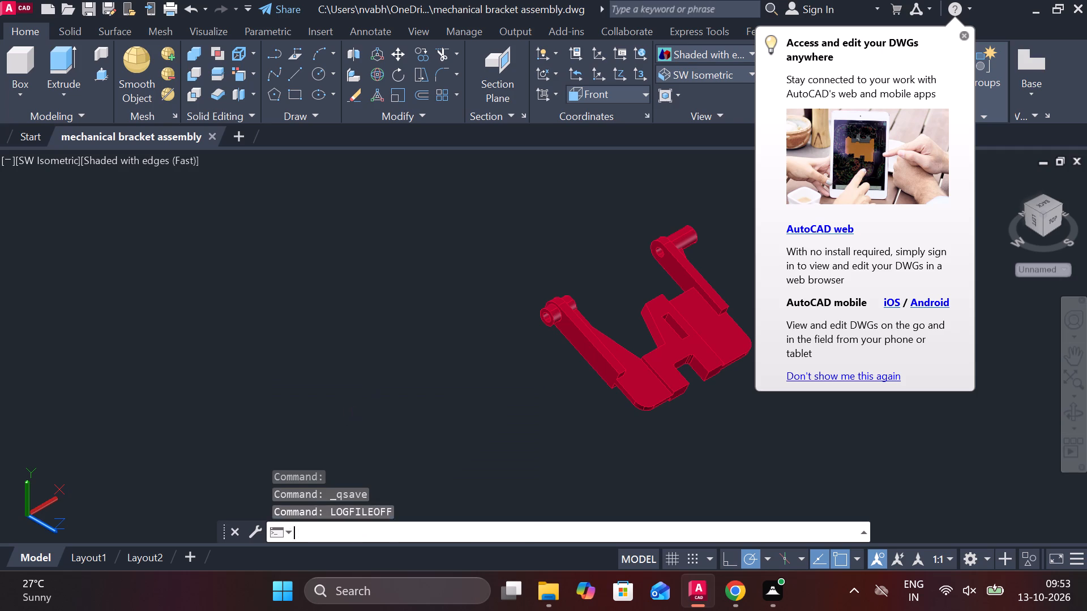
key("ctrl+s")
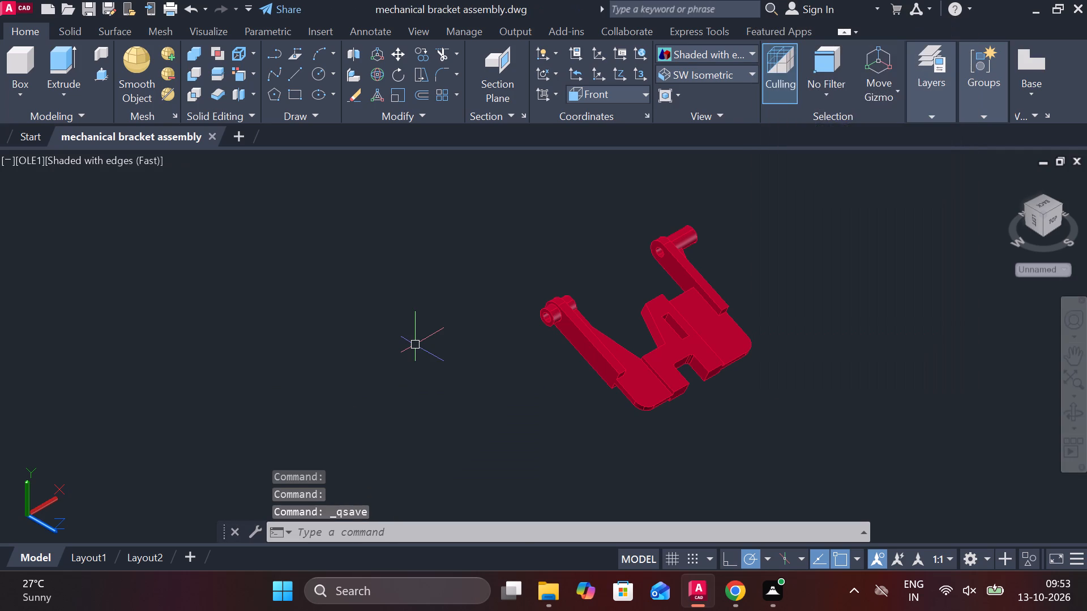
Set up a landscape plot with the DWG To PDF.pc3 plotter and a window plot area enclosing the whole bracket.
key("p")
type("lo")
left_click(458, 380)
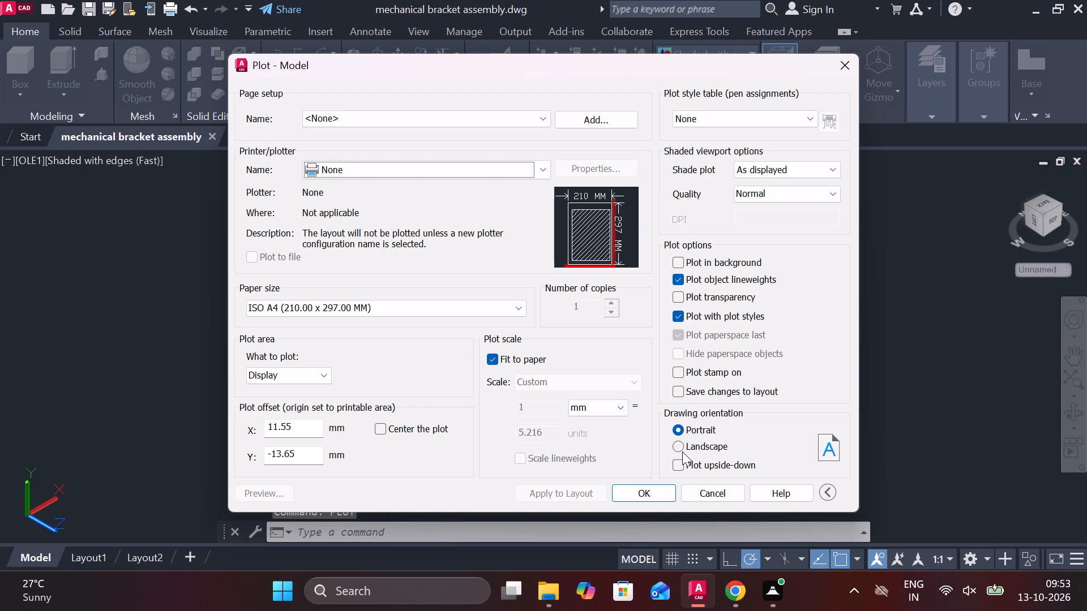
left_click(682, 451)
left_click(521, 174)
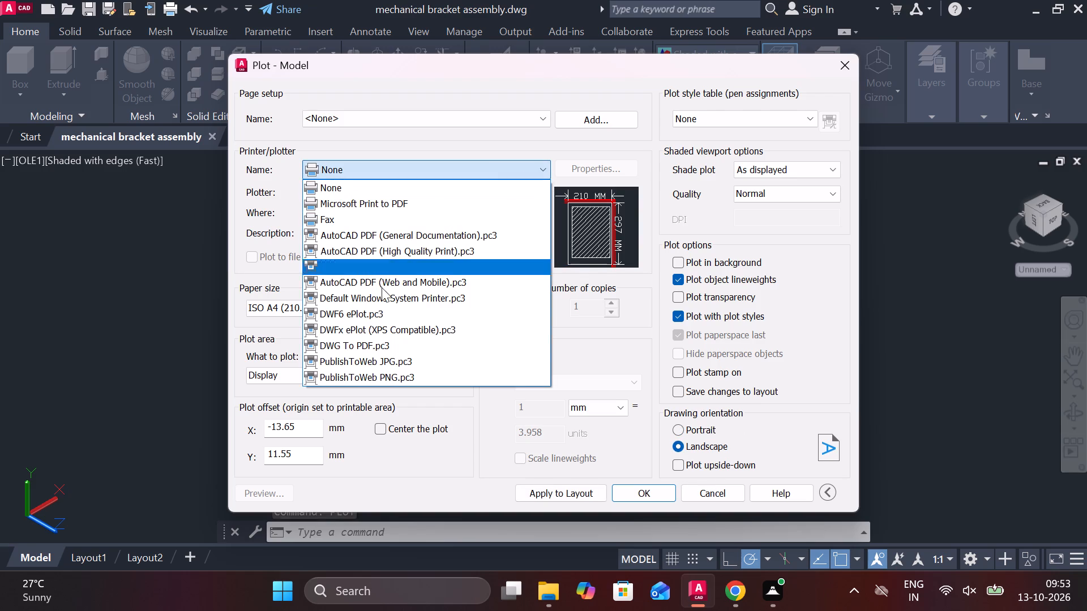
left_click(371, 348)
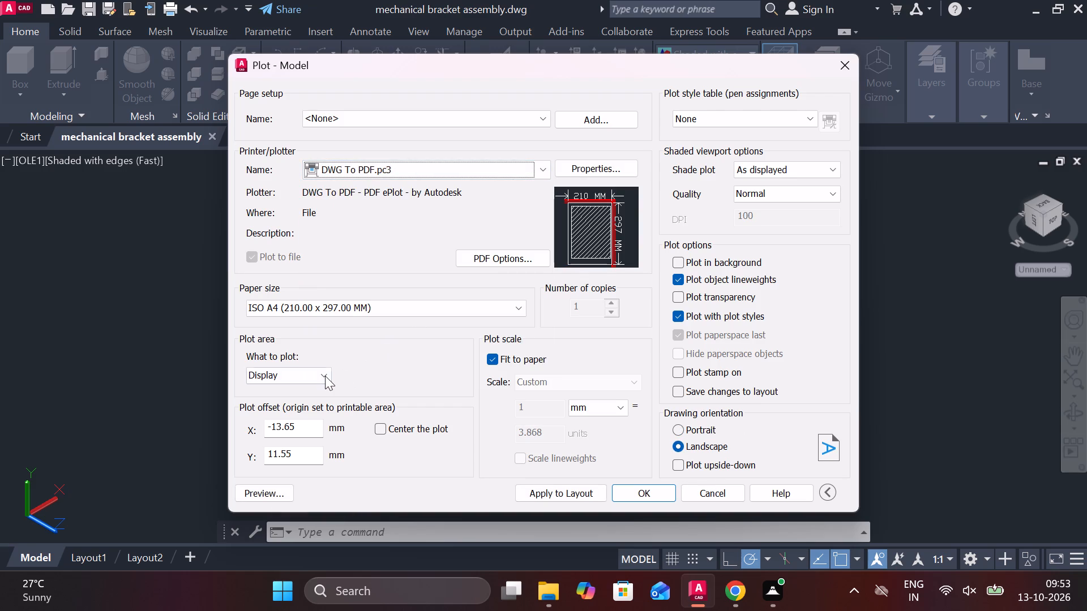
left_click(325, 376)
left_click(297, 418)
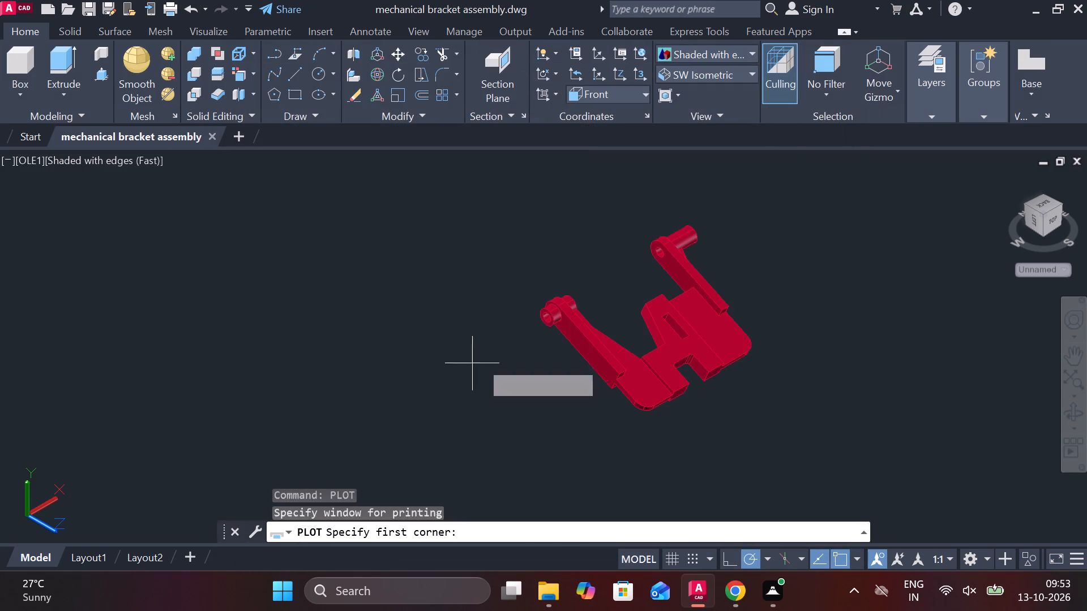
left_click_drag(450, 194, 463, 191)
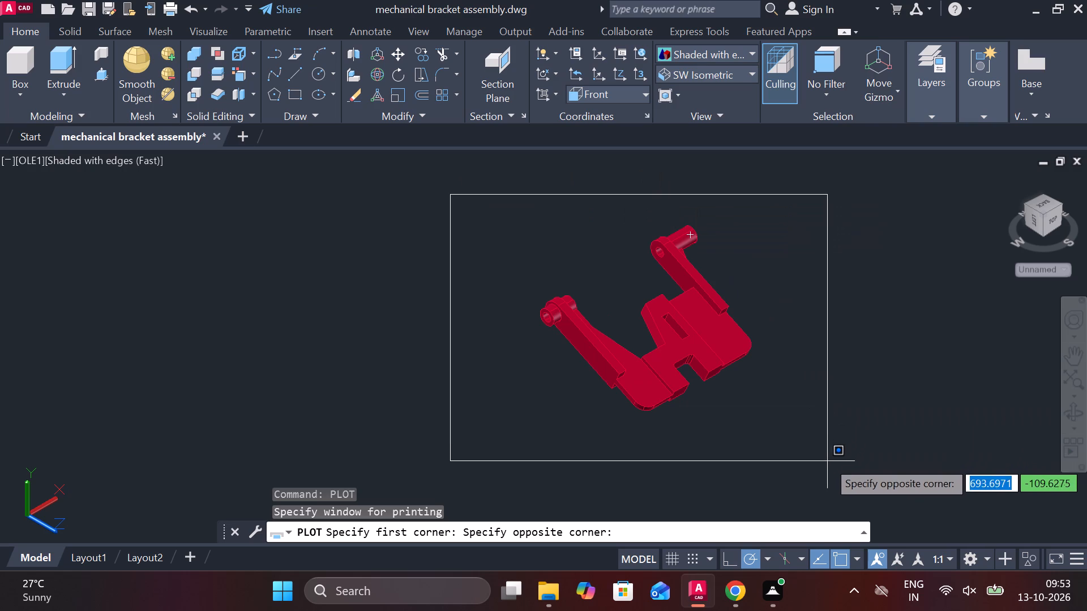
left_click(825, 463)
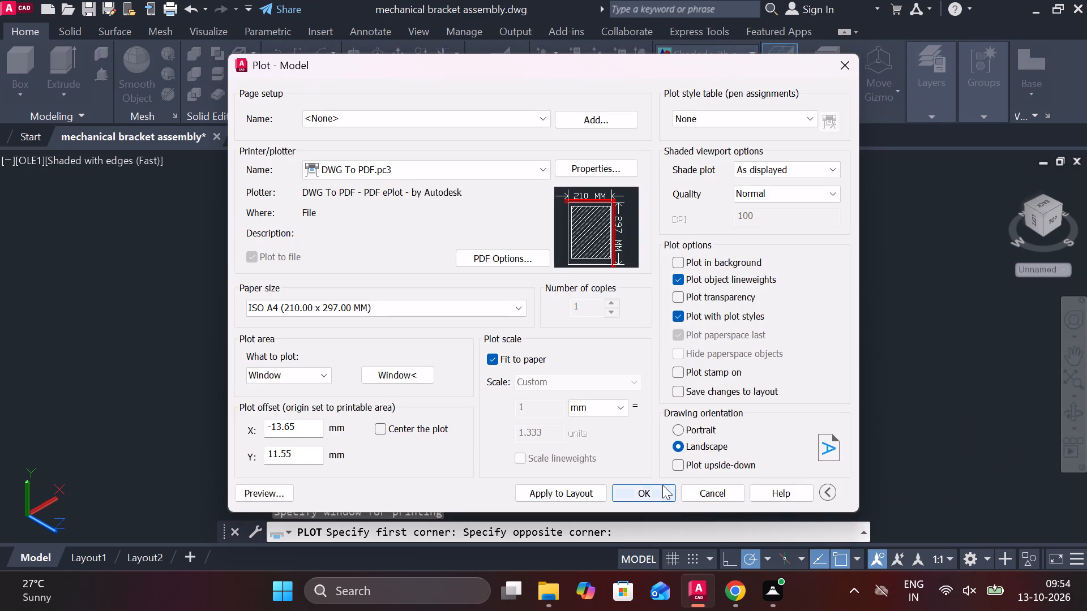
Plot the bracket to a PDF file in Documents under the suggested file name.
left_click(662, 485)
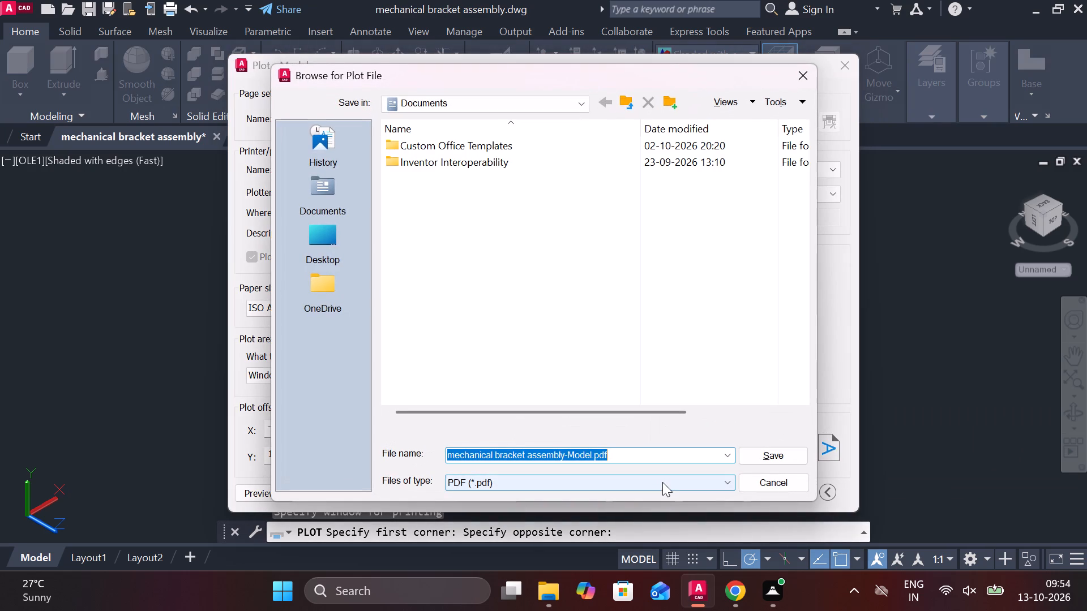
left_click(761, 457)
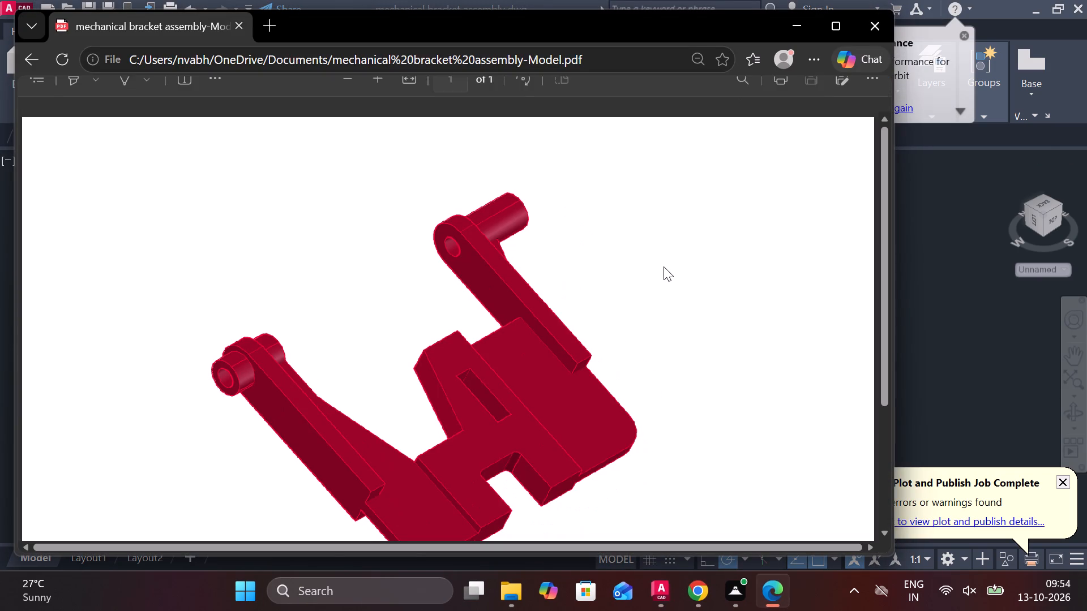
Look over the plotted bracket page in the PDF opened in Microsoft Edge.
scroll(626, 323, "down", 2)
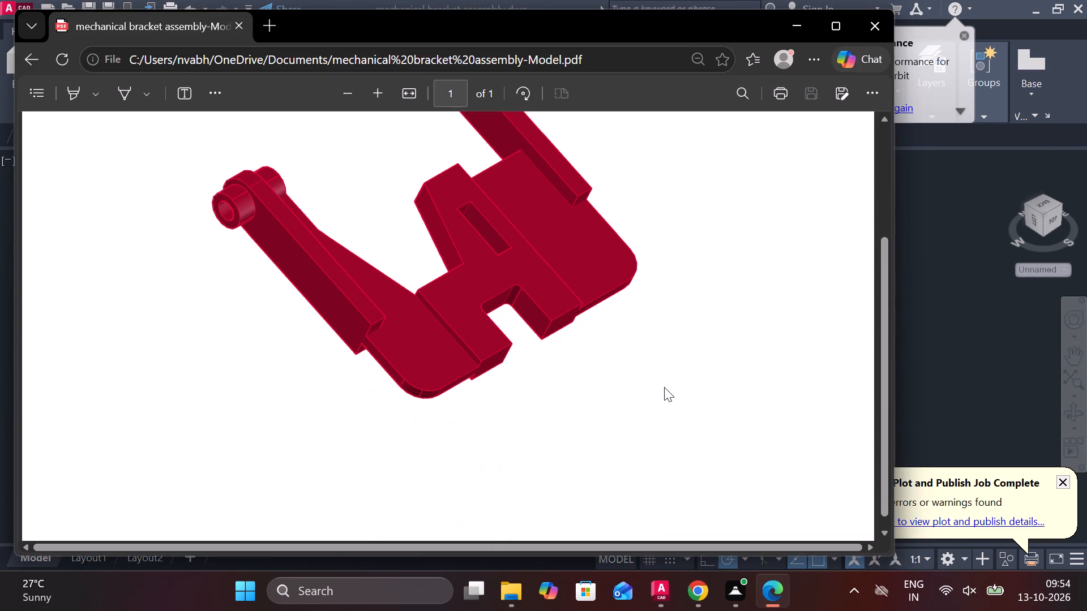
scroll(664, 387, "up", 1)
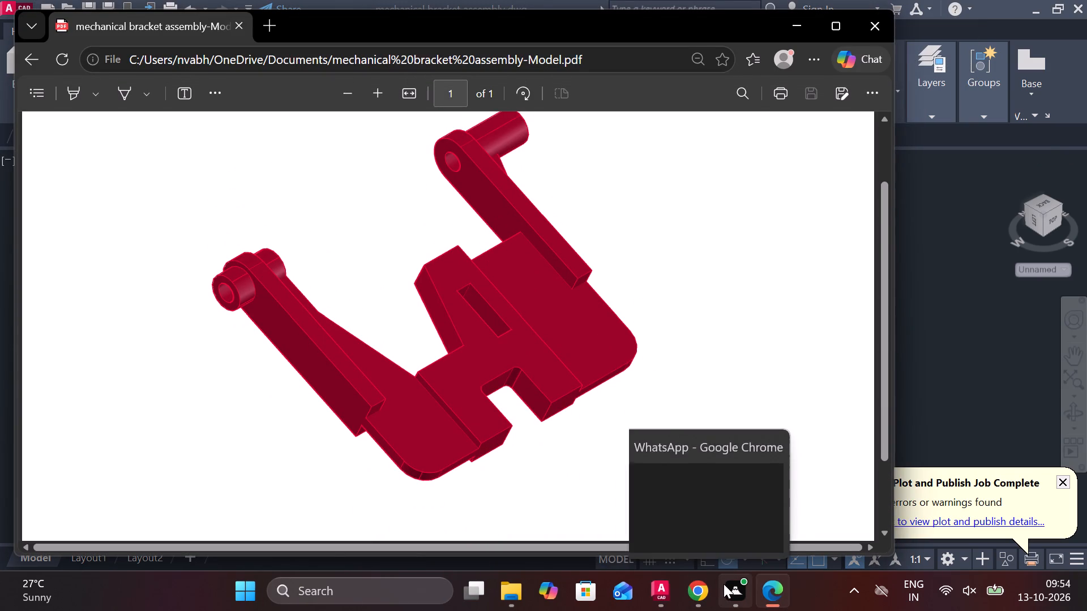